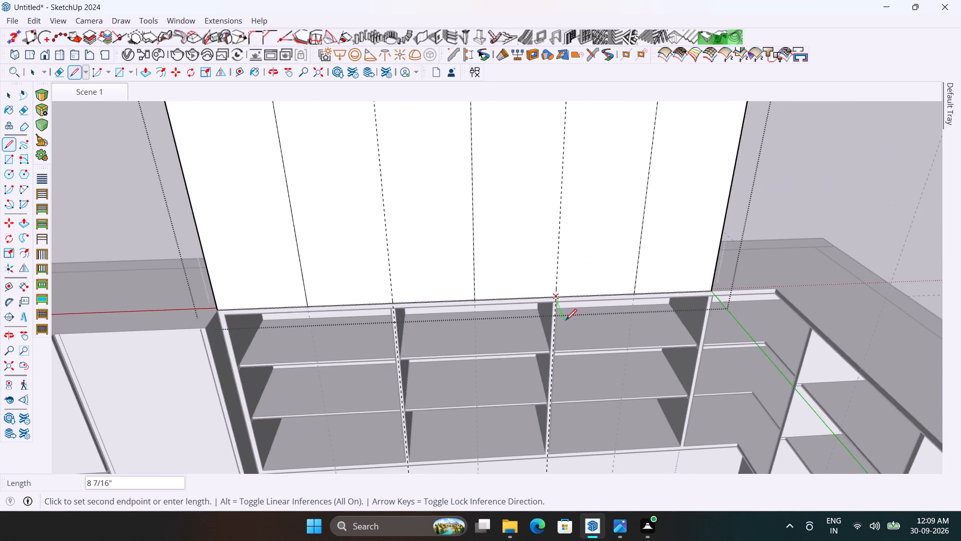
Draw the two missing vertical division lines along the bold dashed guides, spanning the white upper cabinet panel between its bottom and top edges.
{"action": "scroll", "coordinate": [566, 319], "scroll_direction": "down", "scroll_amount": 5}
{"action": "scroll", "coordinate": [581, 212], "scroll_direction": "up", "scroll_amount": 3}
{"action": "left_click", "coordinate": [559, 179]}
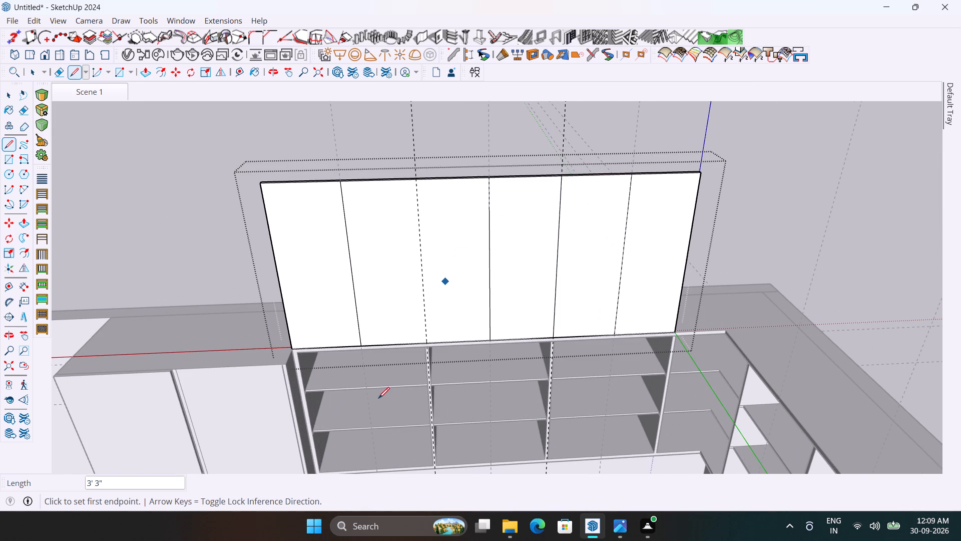
{"action": "scroll", "coordinate": [414, 359], "scroll_direction": "up", "scroll_amount": 8}
{"action": "left_click", "coordinate": [439, 333]}
{"action": "scroll", "coordinate": [476, 383], "scroll_direction": "down", "scroll_amount": 7}
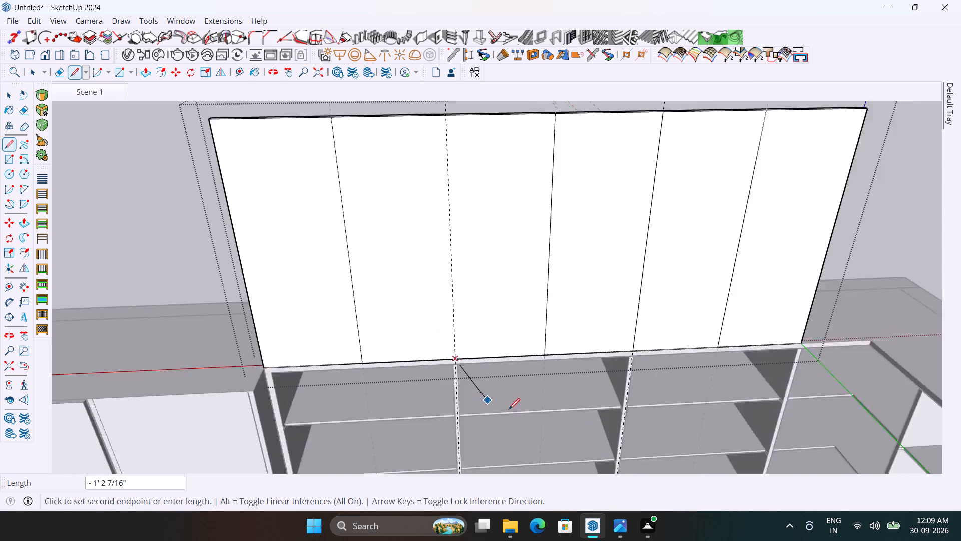
{"action": "scroll", "coordinate": [455, 167], "scroll_direction": "up", "scroll_amount": 7}
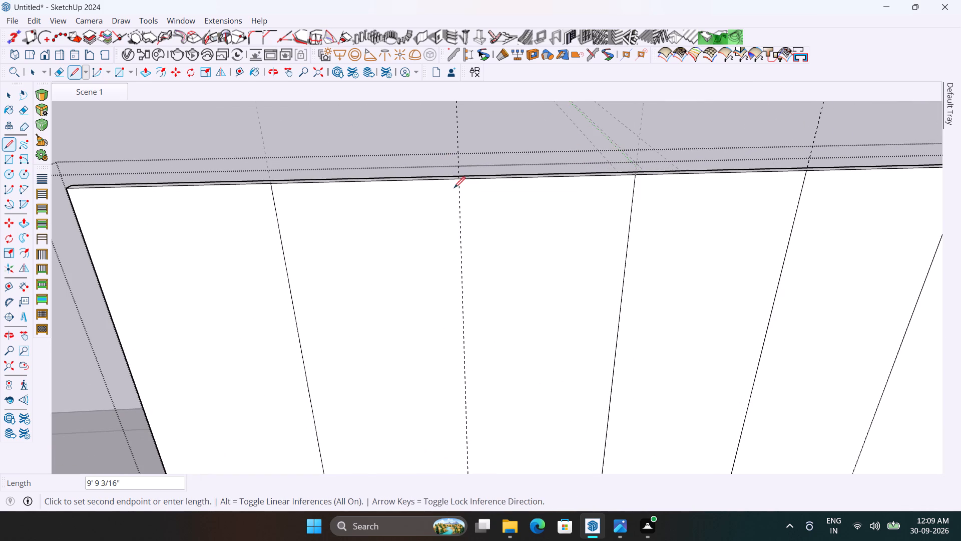
{"action": "left_click", "coordinate": [459, 181]}
{"action": "scroll", "coordinate": [461, 183], "scroll_direction": "down", "scroll_amount": 6}
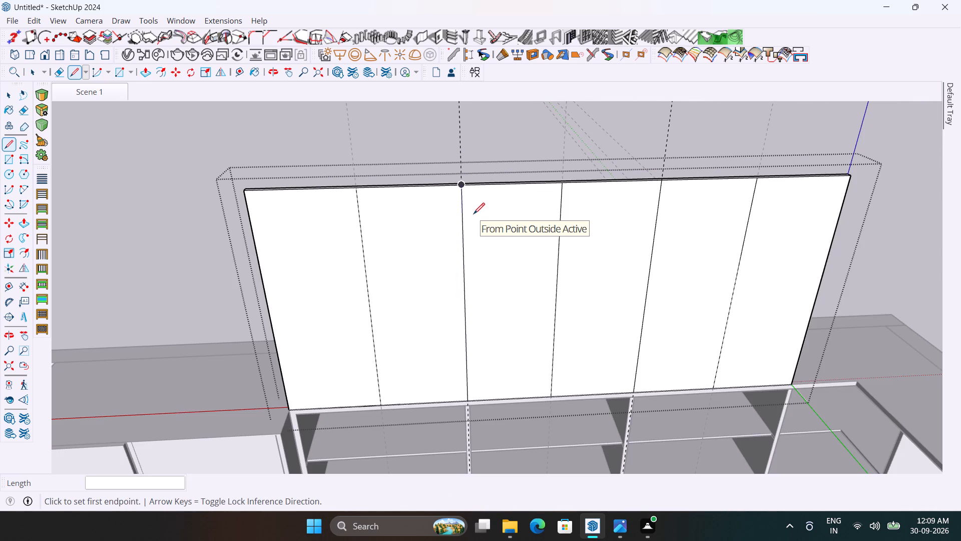
{"action": "key", "text": "space"}
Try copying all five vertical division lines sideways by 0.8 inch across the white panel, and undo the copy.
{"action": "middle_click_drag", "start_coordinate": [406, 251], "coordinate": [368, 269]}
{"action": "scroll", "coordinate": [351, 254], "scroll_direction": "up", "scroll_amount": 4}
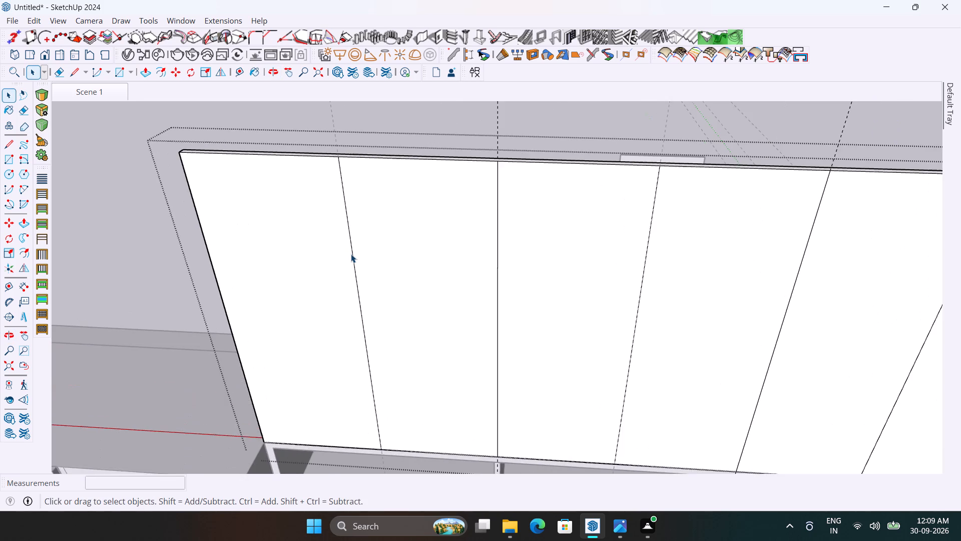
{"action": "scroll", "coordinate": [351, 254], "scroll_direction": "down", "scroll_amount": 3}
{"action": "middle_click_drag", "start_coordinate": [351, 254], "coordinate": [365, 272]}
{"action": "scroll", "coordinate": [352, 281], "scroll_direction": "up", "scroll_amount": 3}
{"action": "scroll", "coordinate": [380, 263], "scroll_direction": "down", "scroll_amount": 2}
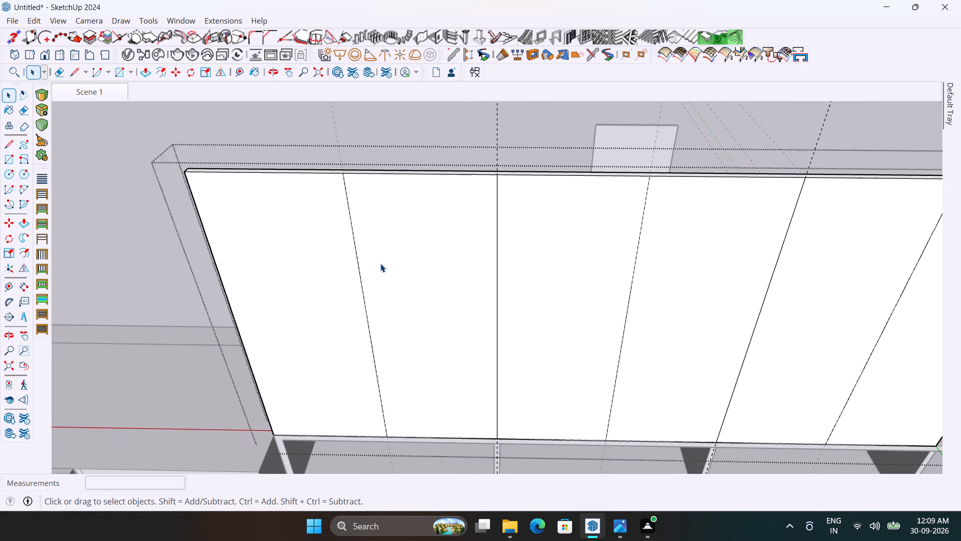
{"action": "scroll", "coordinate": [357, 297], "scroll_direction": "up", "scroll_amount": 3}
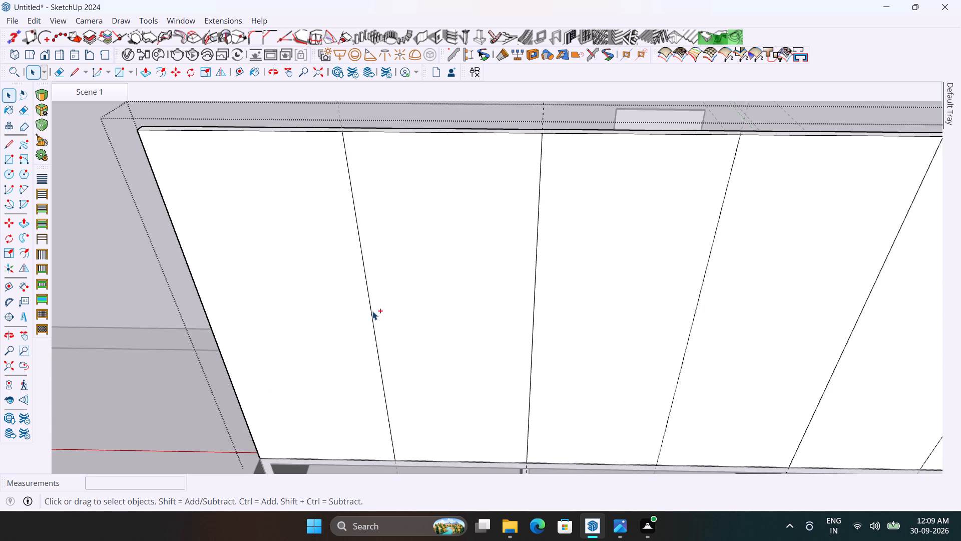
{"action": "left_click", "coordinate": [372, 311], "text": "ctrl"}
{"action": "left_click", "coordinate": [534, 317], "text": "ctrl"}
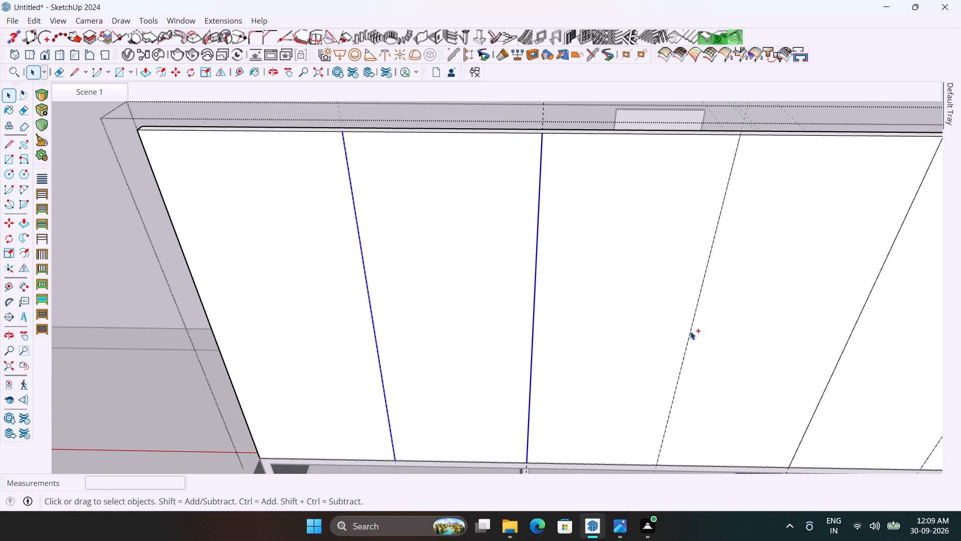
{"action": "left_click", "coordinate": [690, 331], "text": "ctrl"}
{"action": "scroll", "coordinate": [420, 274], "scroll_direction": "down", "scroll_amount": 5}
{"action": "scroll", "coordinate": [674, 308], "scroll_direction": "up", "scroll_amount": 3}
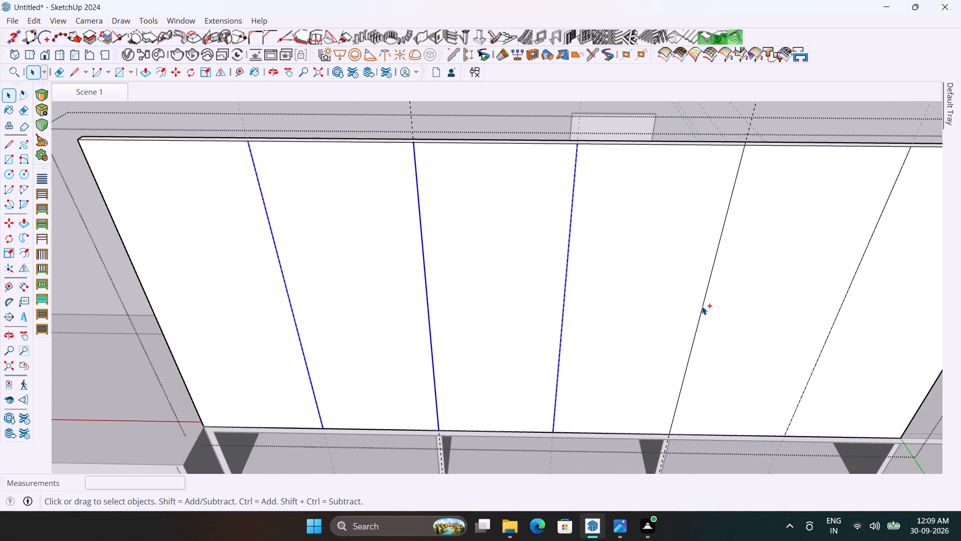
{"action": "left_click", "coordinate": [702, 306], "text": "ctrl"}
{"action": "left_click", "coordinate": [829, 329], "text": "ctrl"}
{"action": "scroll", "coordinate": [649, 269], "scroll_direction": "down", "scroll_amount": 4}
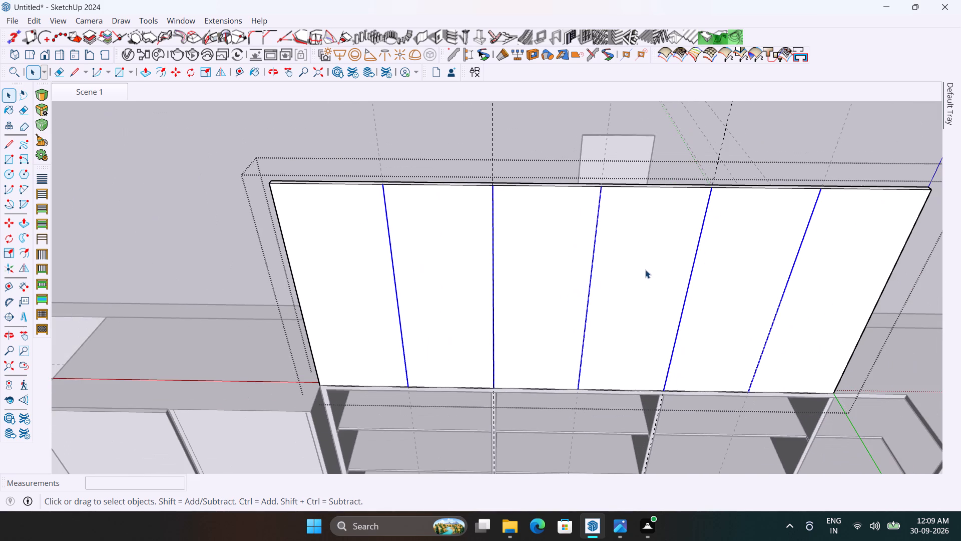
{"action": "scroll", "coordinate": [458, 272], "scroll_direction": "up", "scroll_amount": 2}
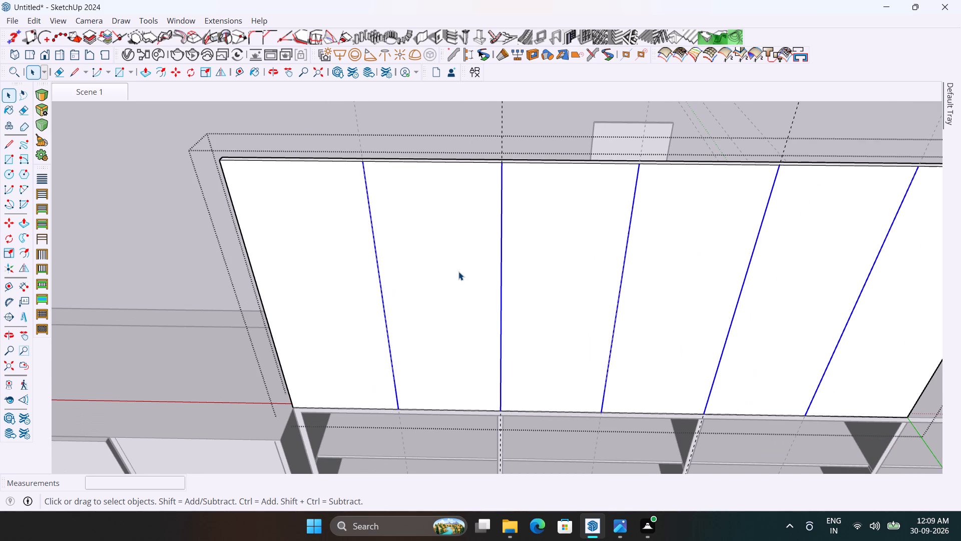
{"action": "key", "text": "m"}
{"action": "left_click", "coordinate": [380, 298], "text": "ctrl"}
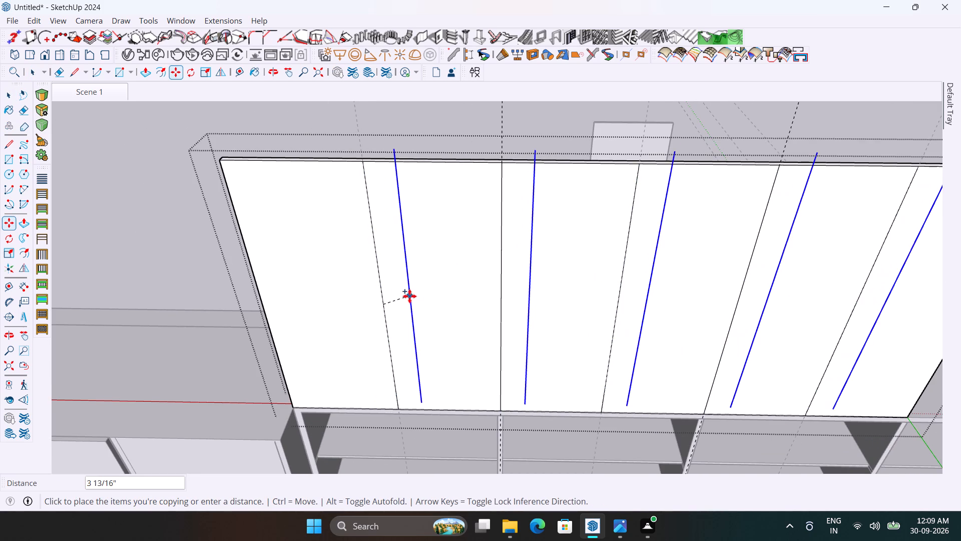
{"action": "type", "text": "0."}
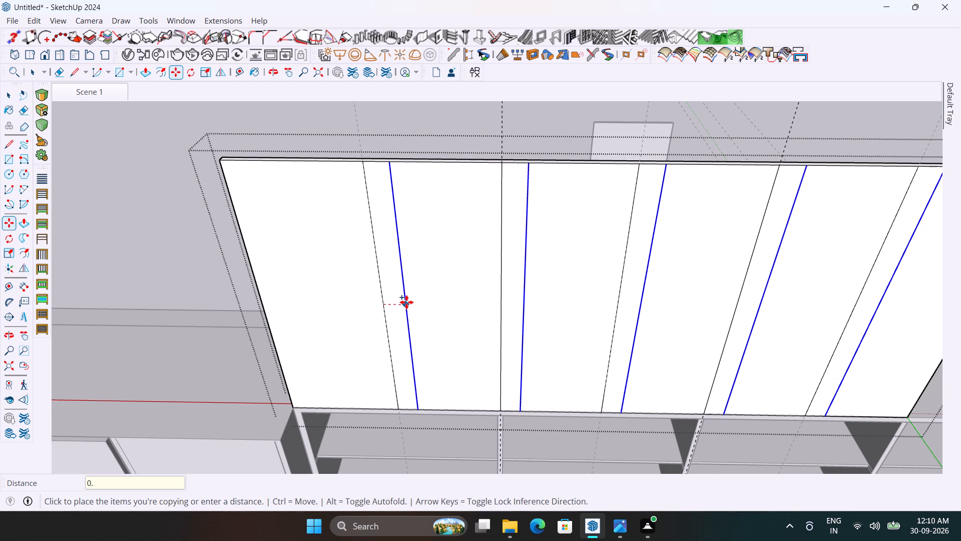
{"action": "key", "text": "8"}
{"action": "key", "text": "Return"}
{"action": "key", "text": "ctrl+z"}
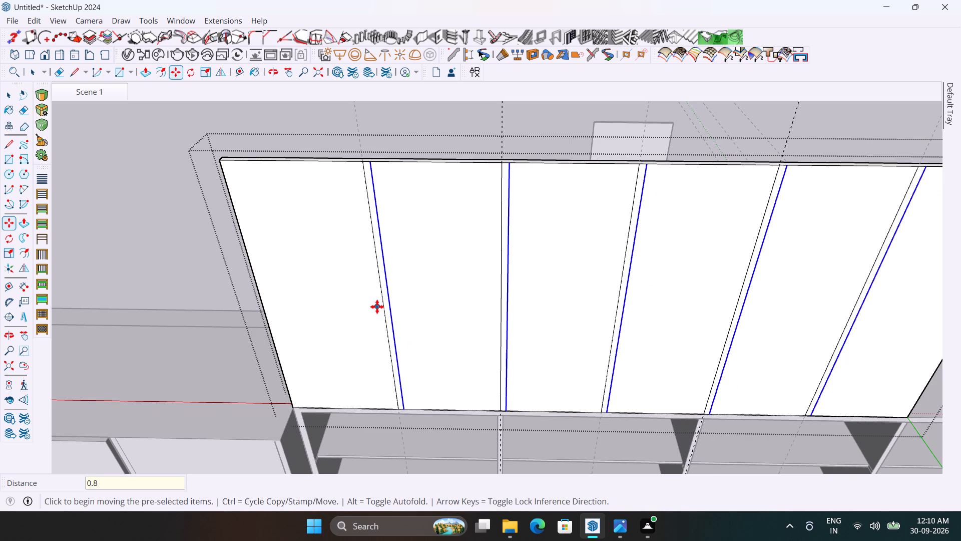
Copy only the first vertical division line 0.05 inch sideways, towards the second division line.
{"action": "left_click", "coordinate": [385, 308], "text": "ctrl"}
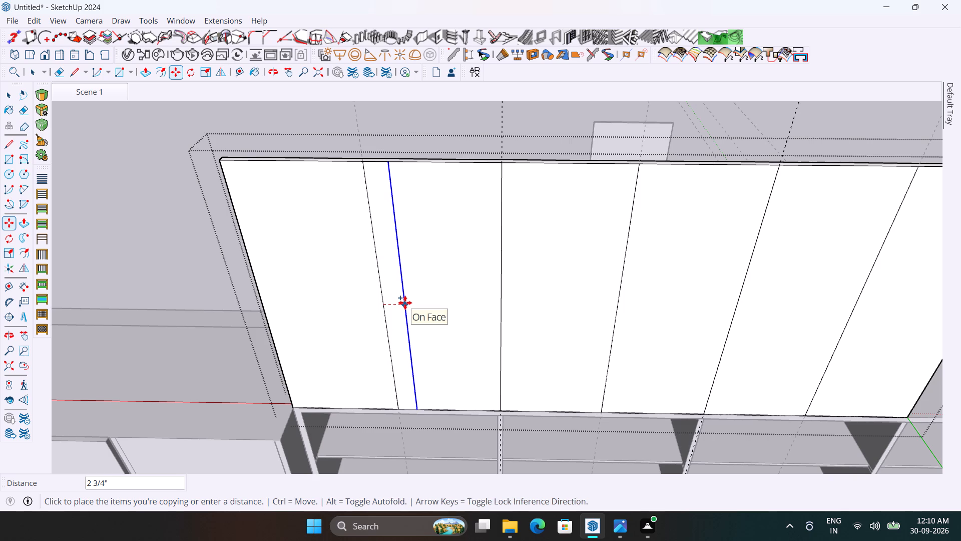
{"action": "key", "text": "0"}
{"action": "type", "text": ".05"}
{"action": "key", "text": "Return"}
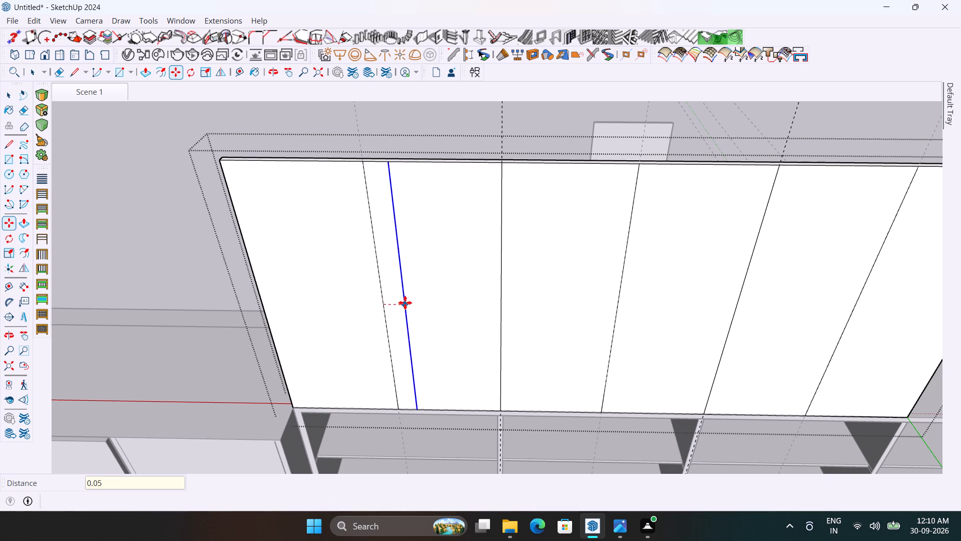
{"action": "scroll", "coordinate": [380, 275], "scroll_direction": "up", "scroll_amount": 4}
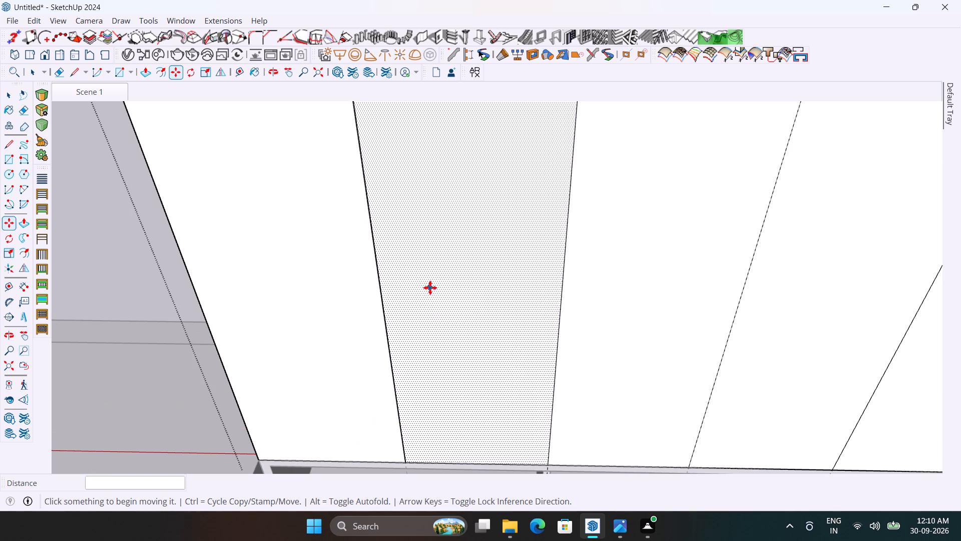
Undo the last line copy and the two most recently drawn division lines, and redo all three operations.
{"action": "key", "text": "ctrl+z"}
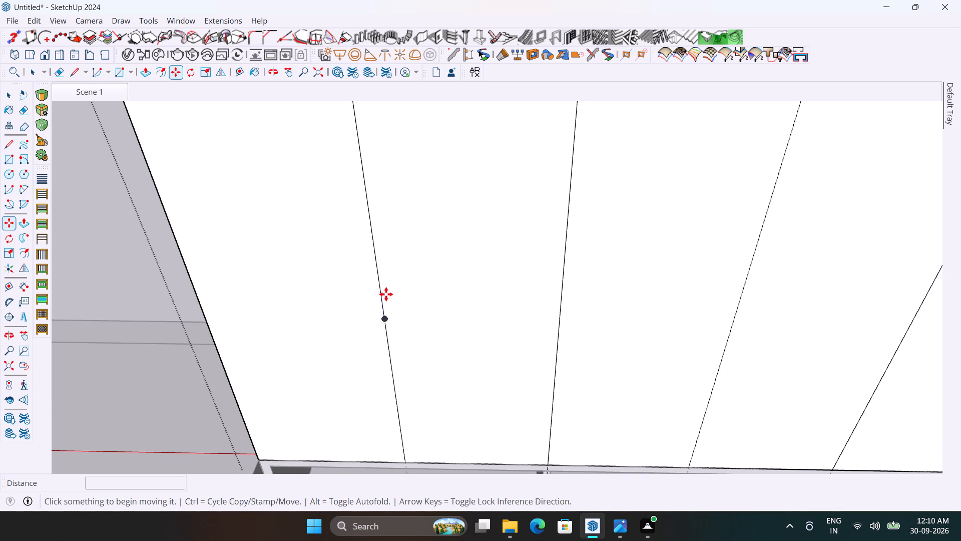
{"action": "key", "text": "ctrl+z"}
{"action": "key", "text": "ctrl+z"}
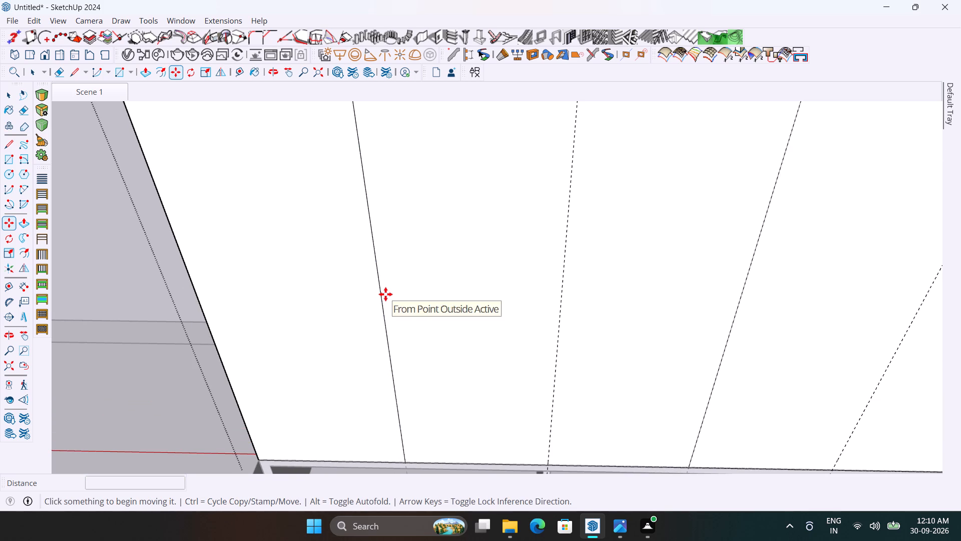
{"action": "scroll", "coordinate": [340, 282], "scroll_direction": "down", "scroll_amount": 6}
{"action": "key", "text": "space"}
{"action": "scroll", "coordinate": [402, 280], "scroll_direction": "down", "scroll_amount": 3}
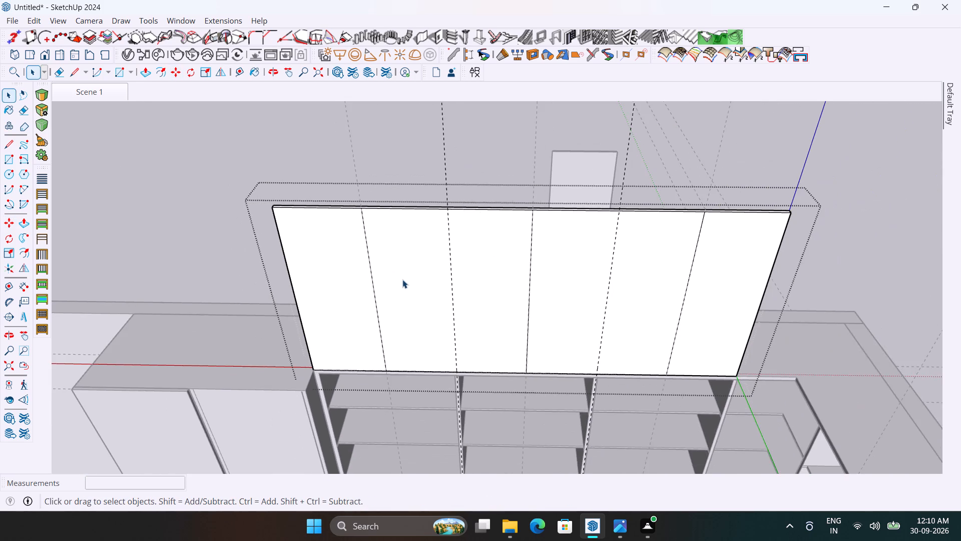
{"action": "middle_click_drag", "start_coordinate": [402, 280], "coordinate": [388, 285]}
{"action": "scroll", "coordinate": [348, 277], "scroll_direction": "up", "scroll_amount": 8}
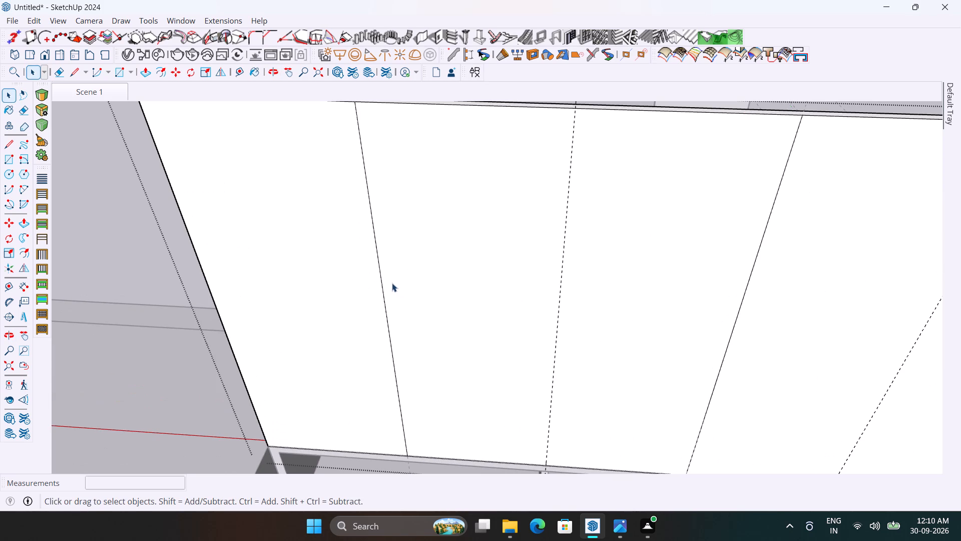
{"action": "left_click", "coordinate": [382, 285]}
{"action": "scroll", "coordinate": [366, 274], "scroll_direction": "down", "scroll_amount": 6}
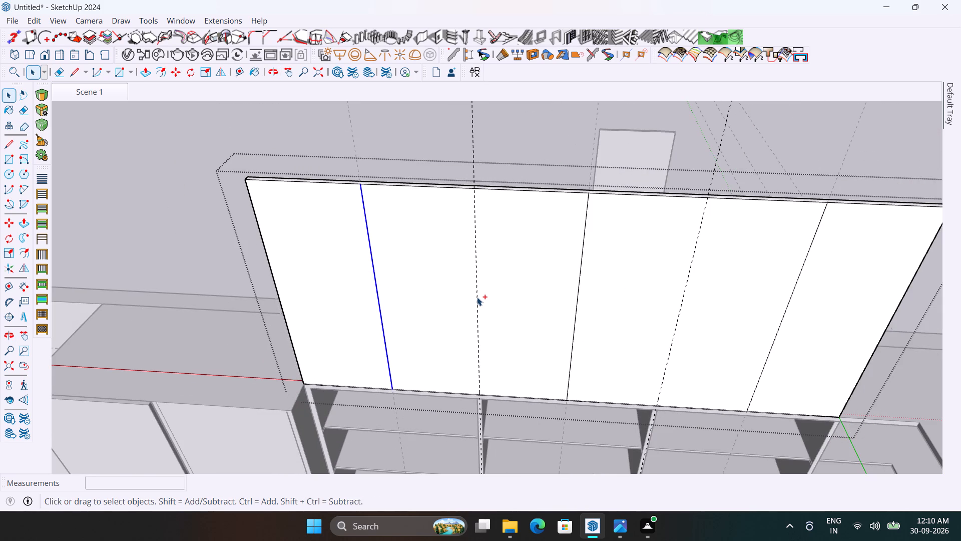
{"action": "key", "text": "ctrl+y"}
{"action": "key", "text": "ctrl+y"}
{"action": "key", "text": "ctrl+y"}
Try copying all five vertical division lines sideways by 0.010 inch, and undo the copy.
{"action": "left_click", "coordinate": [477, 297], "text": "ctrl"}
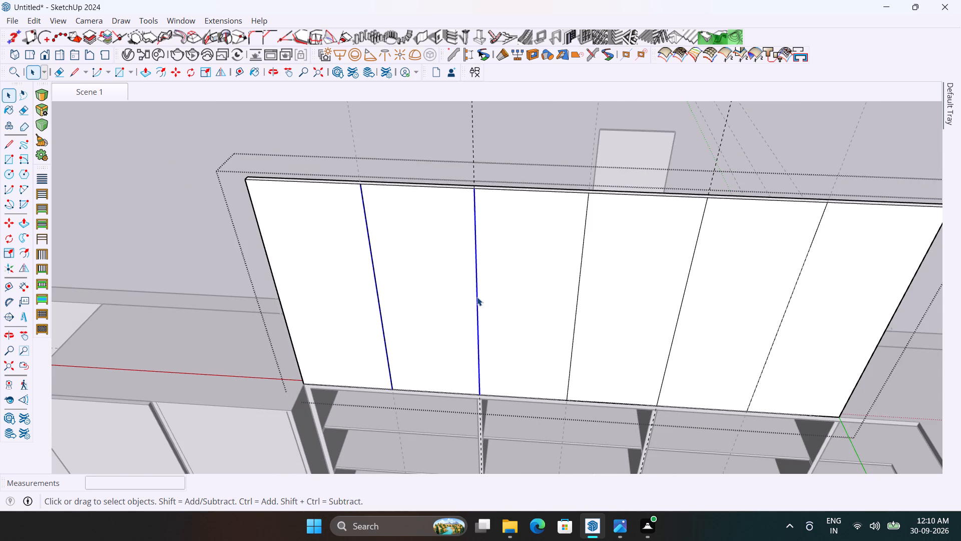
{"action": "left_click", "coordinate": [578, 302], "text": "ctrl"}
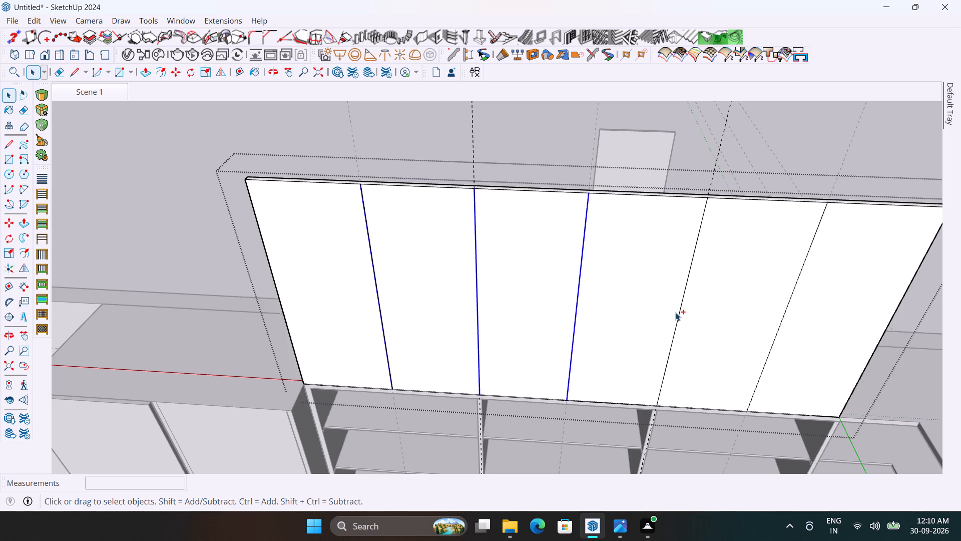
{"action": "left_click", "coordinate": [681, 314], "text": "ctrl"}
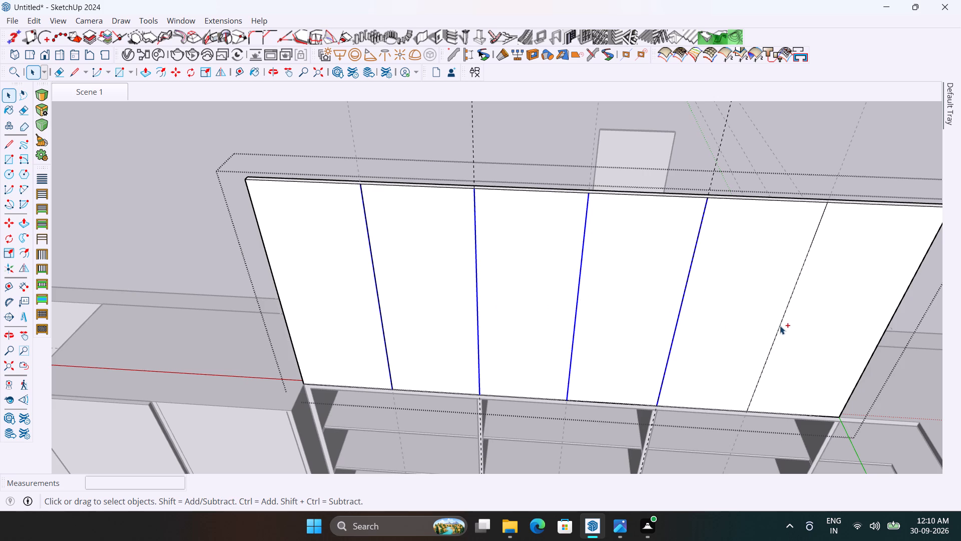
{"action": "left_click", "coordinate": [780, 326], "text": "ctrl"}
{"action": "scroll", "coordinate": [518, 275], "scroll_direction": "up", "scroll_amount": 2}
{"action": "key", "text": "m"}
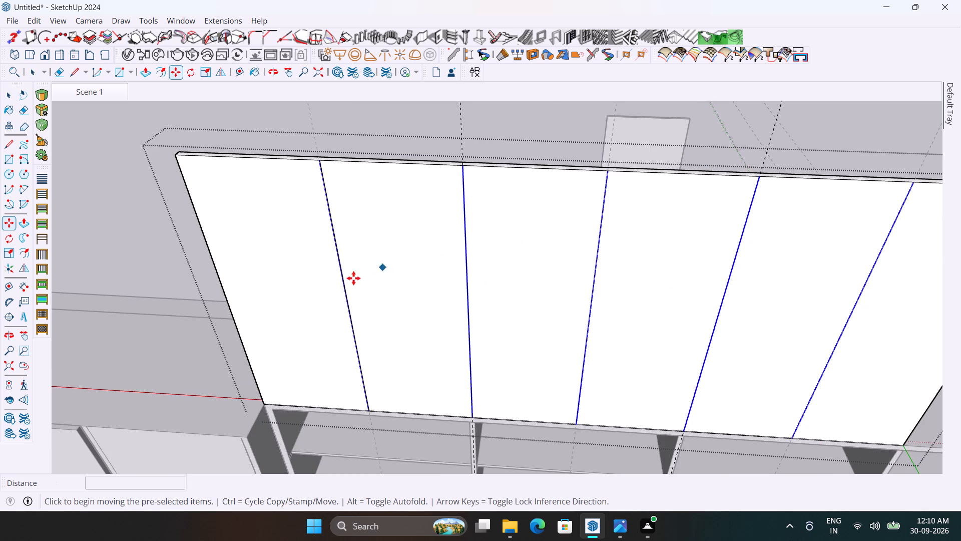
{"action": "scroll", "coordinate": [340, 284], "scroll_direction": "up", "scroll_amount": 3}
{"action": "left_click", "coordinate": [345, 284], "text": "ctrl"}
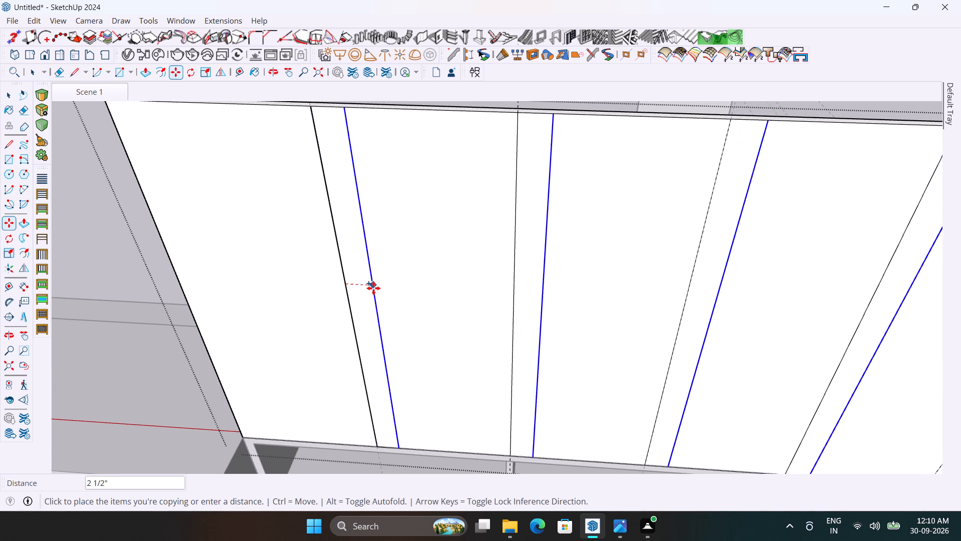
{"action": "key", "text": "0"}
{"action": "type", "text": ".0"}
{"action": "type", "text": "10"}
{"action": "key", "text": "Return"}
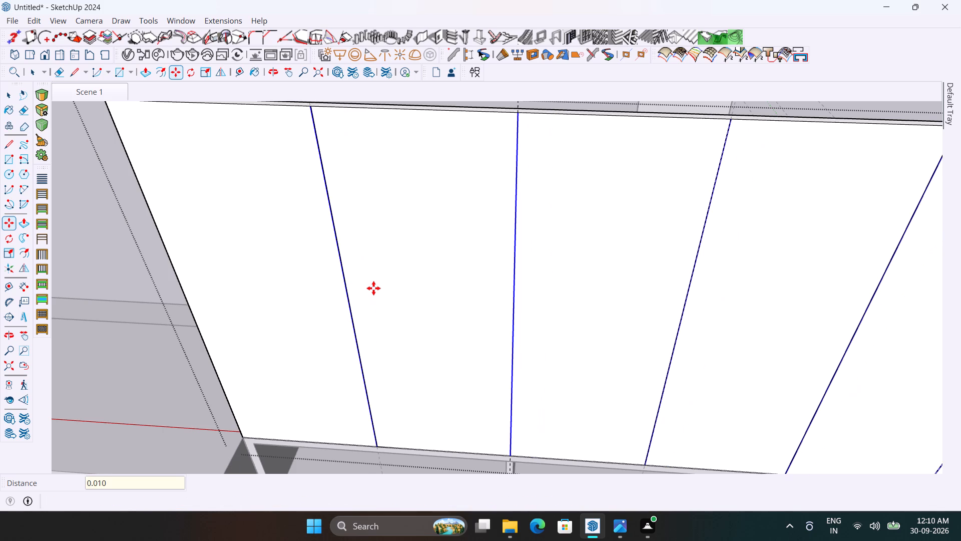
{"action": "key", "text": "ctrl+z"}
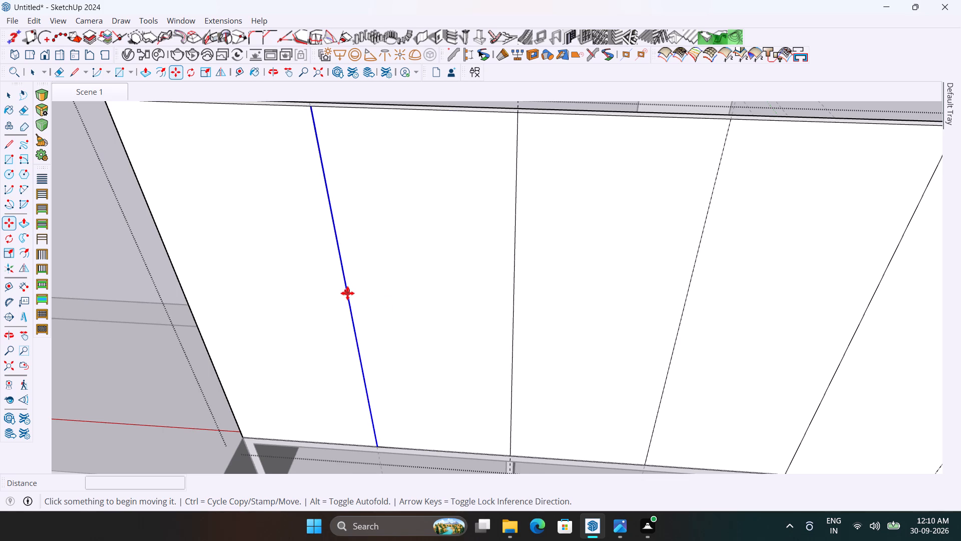
Copy all five vertical division lines 0.15 inch sideways, away from the fifth door shutter's far end towards the first shutter.
{"action": "key", "text": "space"}
{"action": "left_click", "coordinate": [347, 293]}
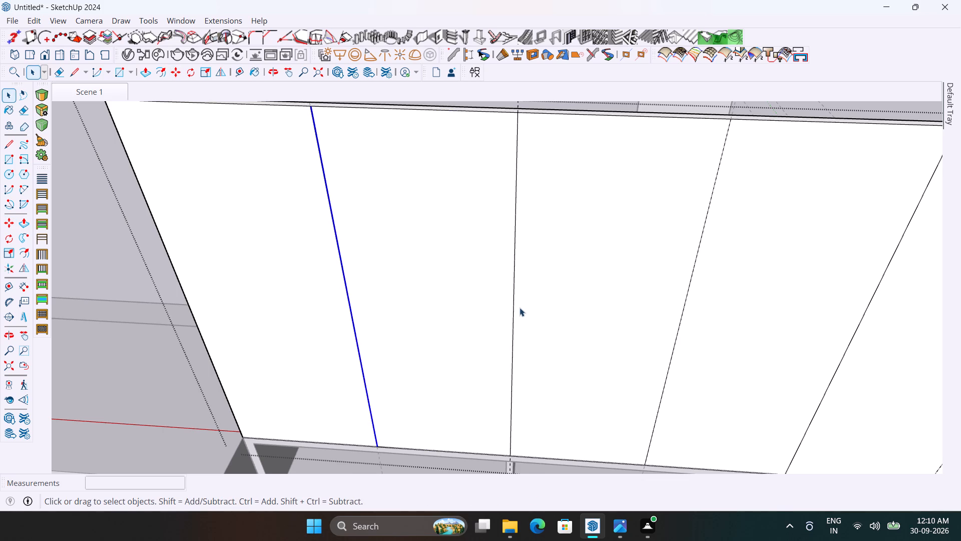
{"action": "left_click", "coordinate": [514, 307], "text": "ctrl"}
{"action": "left_click", "coordinate": [682, 315], "text": "ctrl"}
{"action": "scroll", "coordinate": [519, 296], "scroll_direction": "down", "scroll_amount": 4}
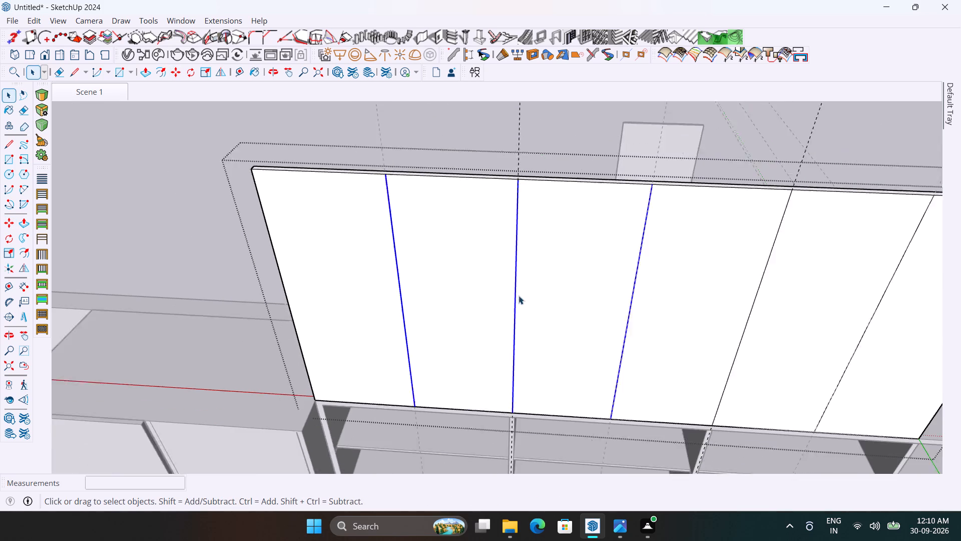
{"action": "scroll", "coordinate": [519, 296], "scroll_direction": "down", "scroll_amount": 1}
{"action": "left_click", "coordinate": [731, 303], "text": "ctrl"}
{"action": "scroll", "coordinate": [545, 291], "scroll_direction": "down", "scroll_amount": 5}
{"action": "scroll", "coordinate": [788, 305], "scroll_direction": "up", "scroll_amount": 3}
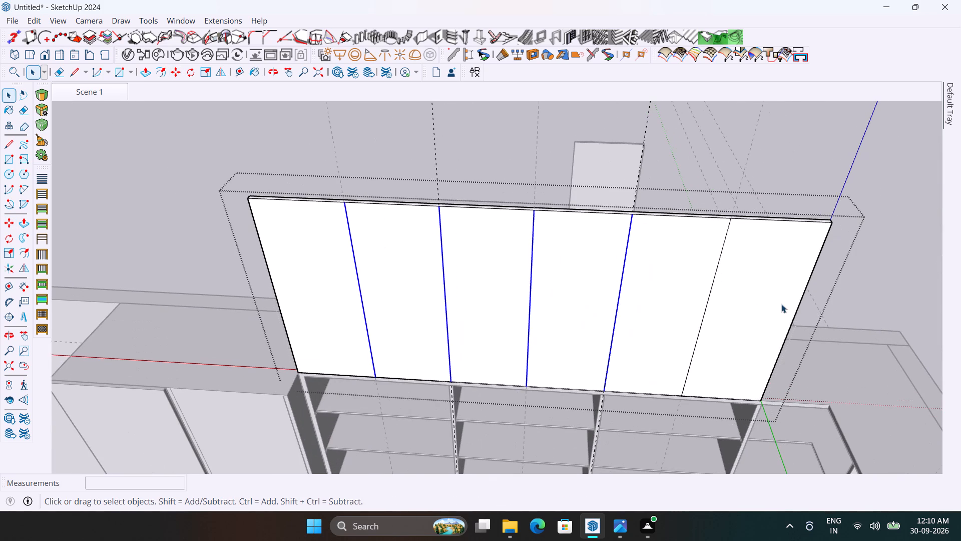
{"action": "left_click", "coordinate": [705, 306], "text": "ctrl"}
{"action": "scroll", "coordinate": [710, 318], "scroll_direction": "up", "scroll_amount": 3}
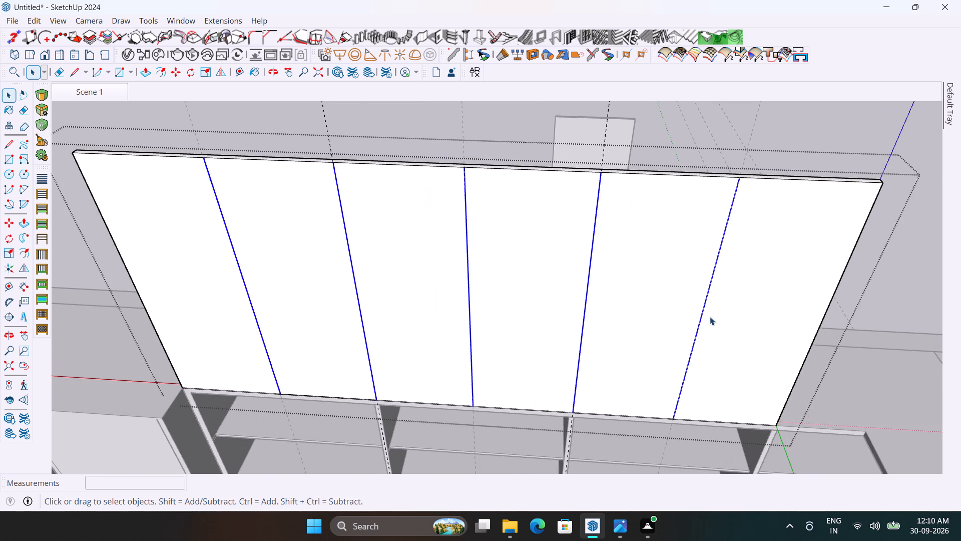
{"action": "scroll", "coordinate": [693, 313], "scroll_direction": "up", "scroll_amount": 1}
{"action": "key", "text": "m"}
{"action": "scroll", "coordinate": [680, 316], "scroll_direction": "up", "scroll_amount": 3}
{"action": "left_click", "coordinate": [710, 318]}
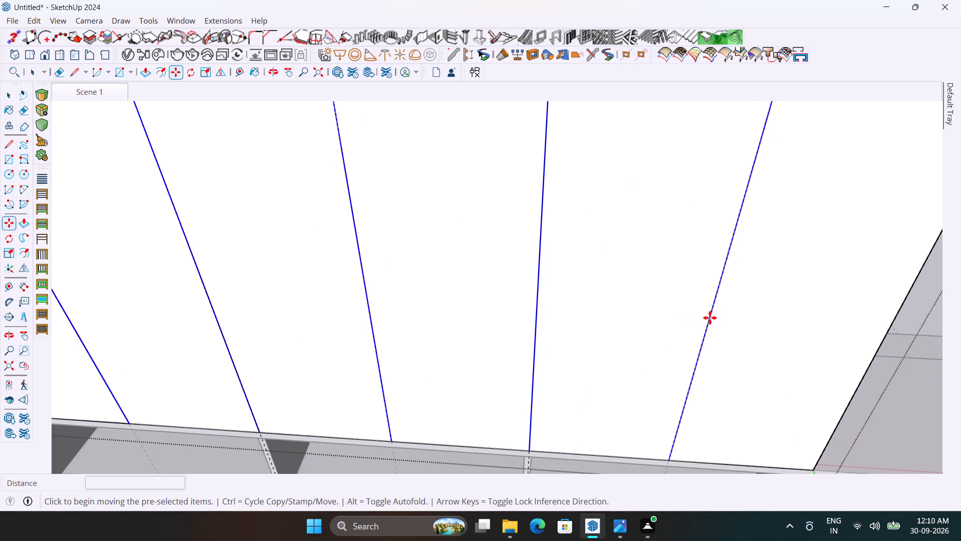
{"action": "type", "text": "0.15"}
{"action": "key", "text": "Return"}
Copy the five offset lines 0.30 inch in the opposite direction, placing them on the other side of the original division lines.
{"action": "scroll", "coordinate": [730, 325], "scroll_direction": "up", "scroll_amount": 13}
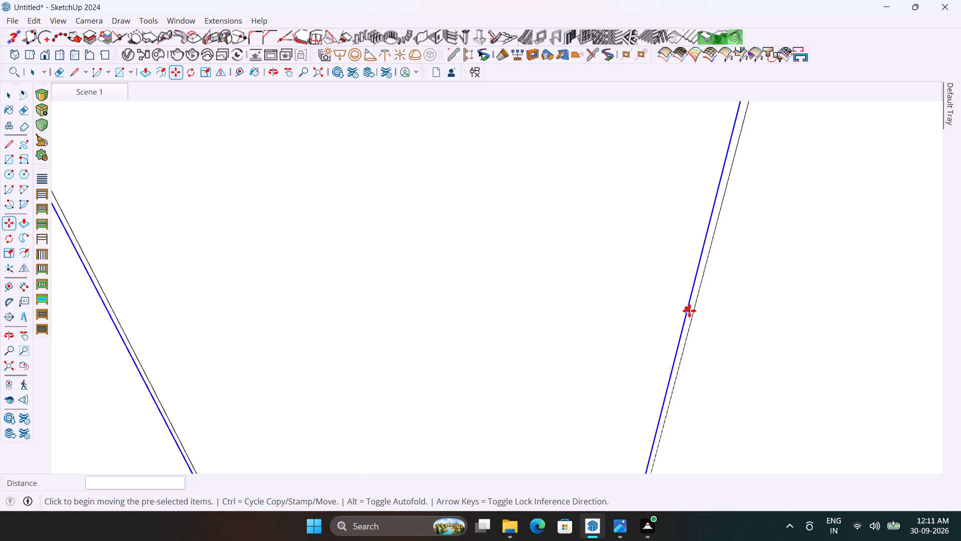
{"action": "left_click", "coordinate": [689, 311], "text": "ctrl"}
{"action": "type", "text": "0.30"}
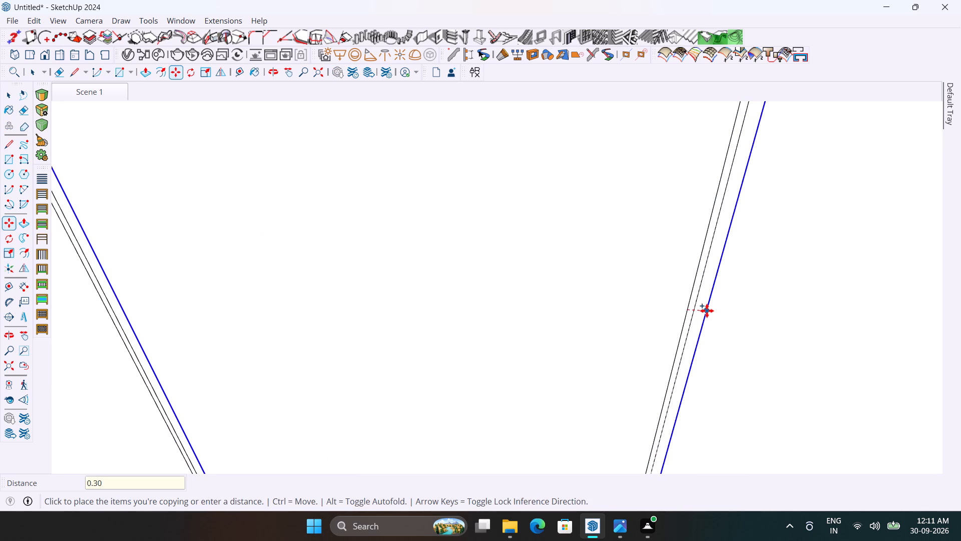
{"action": "key", "text": "Return"}
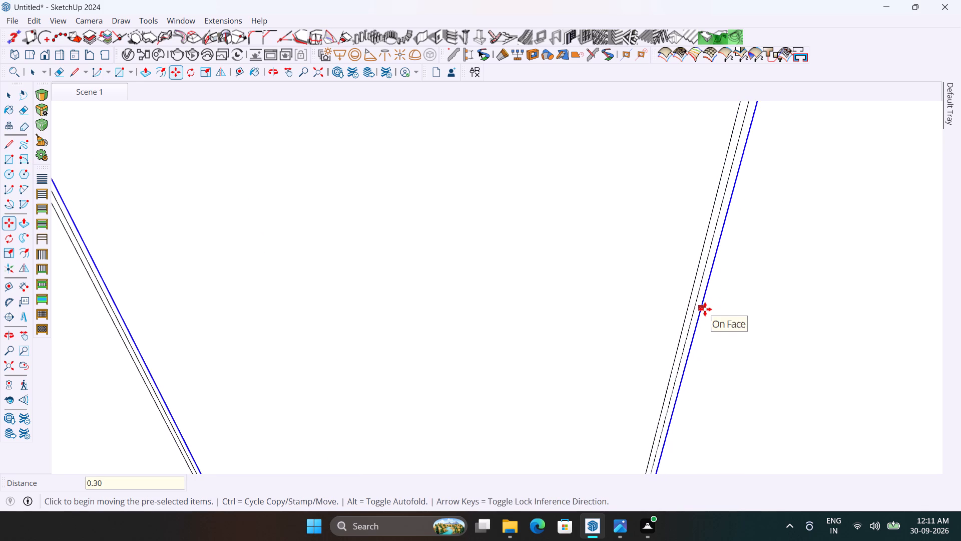
Erase the original middle line between the offset lines at the fifth, fourth and third divisions.
{"action": "key", "text": "e"}
{"action": "scroll", "coordinate": [700, 308], "scroll_direction": "up", "scroll_amount": 3}
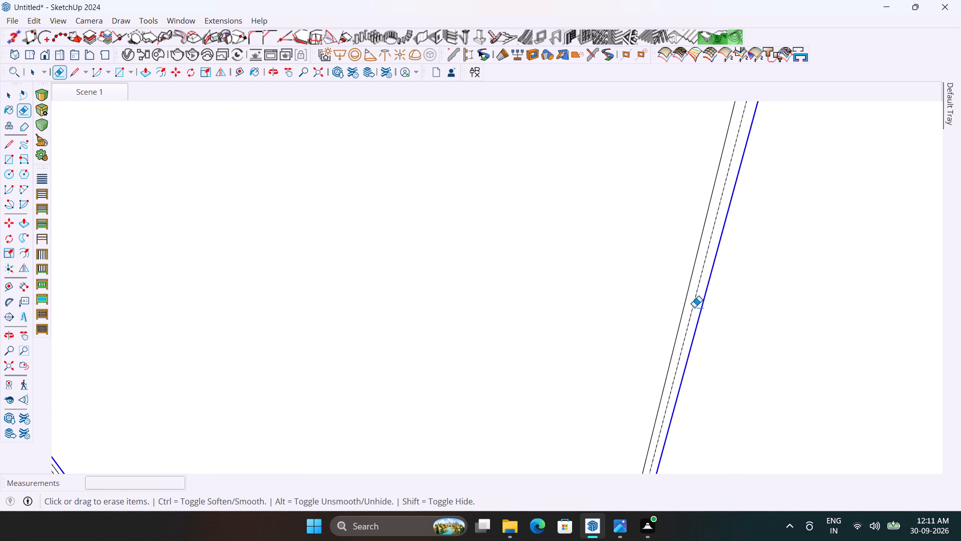
{"action": "left_click", "coordinate": [694, 307]}
{"action": "scroll", "coordinate": [712, 305], "scroll_direction": "down", "scroll_amount": 11}
{"action": "scroll", "coordinate": [374, 282], "scroll_direction": "up", "scroll_amount": 4}
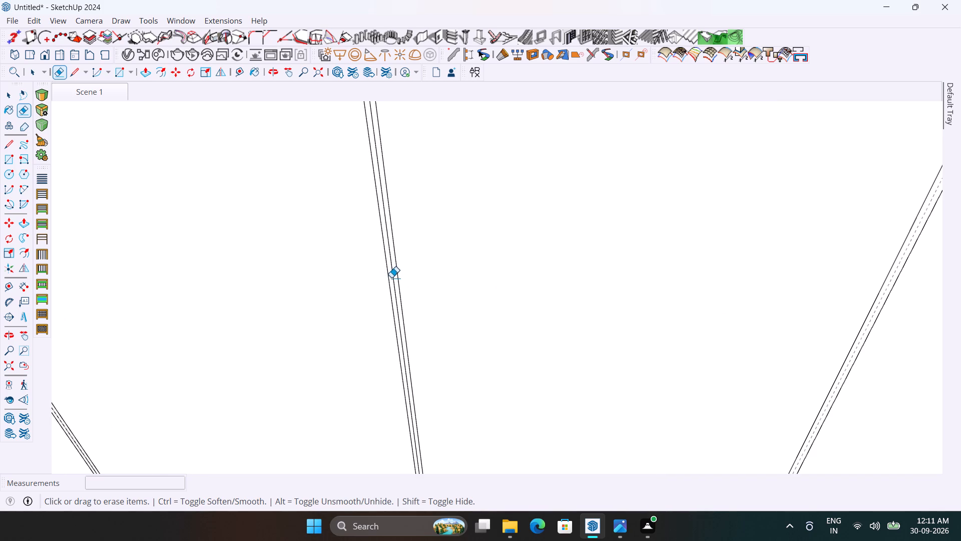
{"action": "left_click", "coordinate": [393, 278]}
{"action": "scroll", "coordinate": [514, 282], "scroll_direction": "down", "scroll_amount": 6}
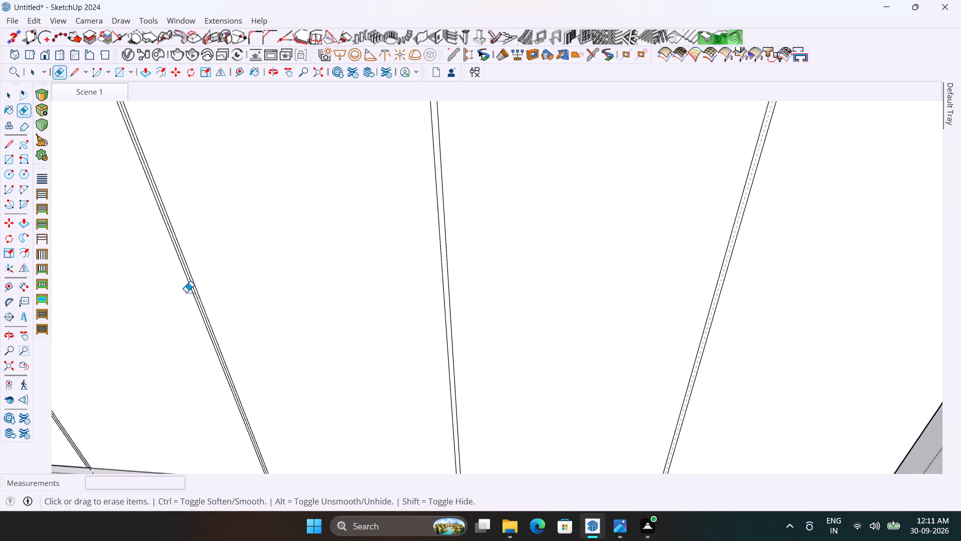
{"action": "scroll", "coordinate": [179, 292], "scroll_direction": "up", "scroll_amount": 8}
{"action": "left_click", "coordinate": [195, 285]}
Erase the original middle line between the offset lines at the second and first divisions.
{"action": "scroll", "coordinate": [524, 287], "scroll_direction": "down", "scroll_amount": 9}
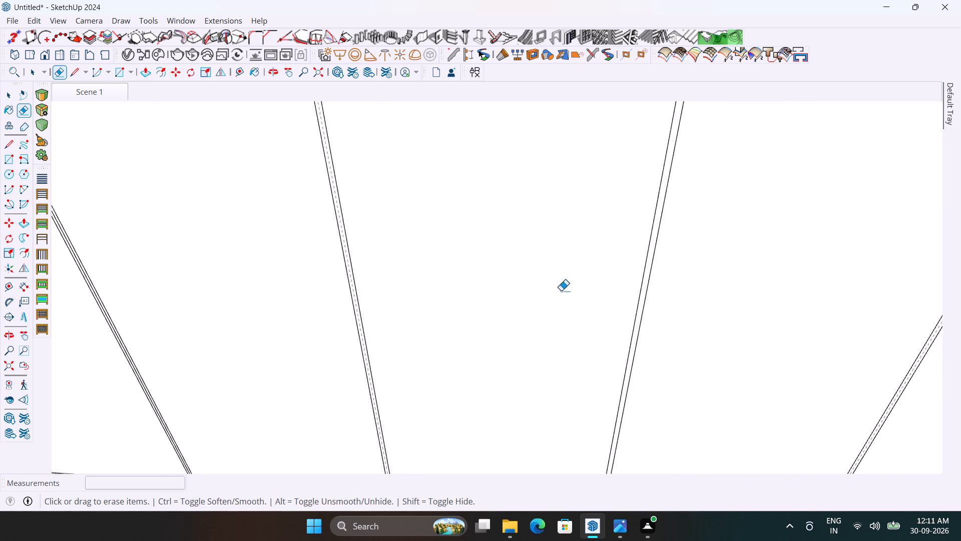
{"action": "scroll", "coordinate": [561, 291], "scroll_direction": "down", "scroll_amount": 4}
{"action": "scroll", "coordinate": [184, 256], "scroll_direction": "up", "scroll_amount": 13}
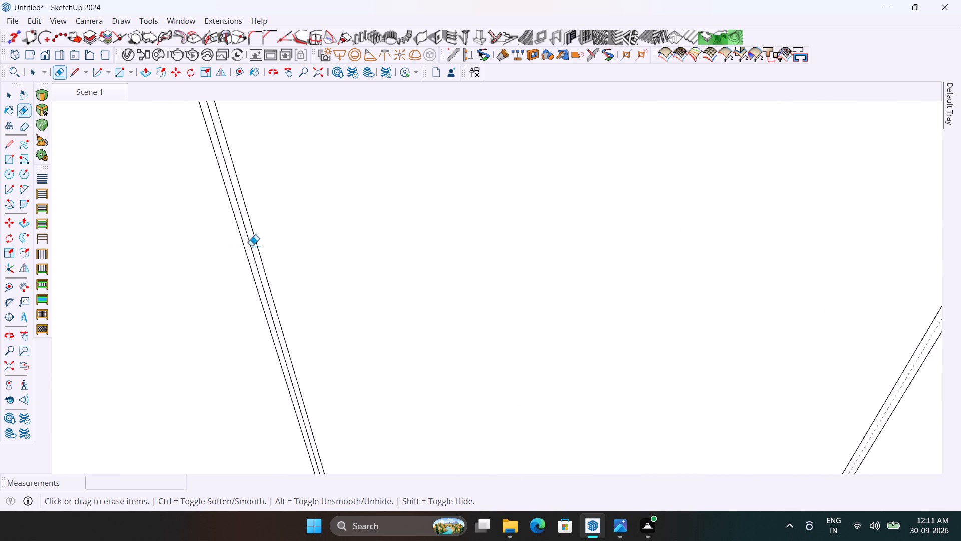
{"action": "left_click", "coordinate": [251, 246]}
{"action": "scroll", "coordinate": [491, 301], "scroll_direction": "down", "scroll_amount": 13}
{"action": "scroll", "coordinate": [244, 268], "scroll_direction": "up", "scroll_amount": 5}
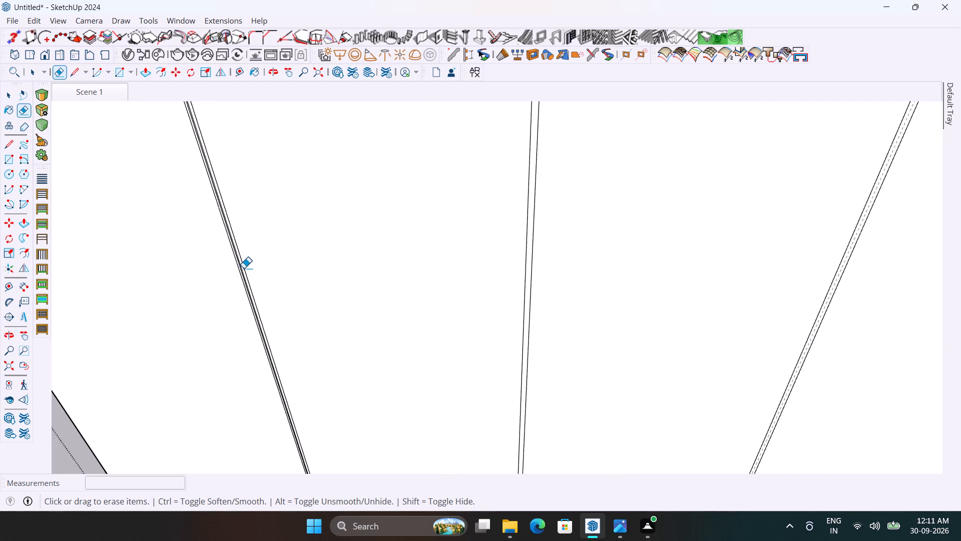
{"action": "scroll", "coordinate": [244, 268], "scroll_direction": "up", "scroll_amount": 13}
{"action": "scroll", "coordinate": [314, 244], "scroll_direction": "down", "scroll_amount": 11}
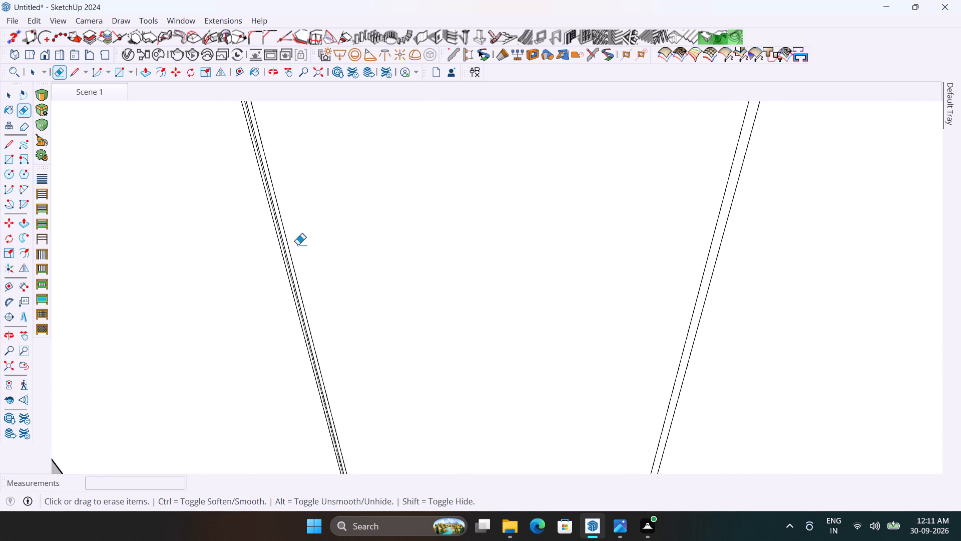
{"action": "scroll", "coordinate": [282, 248], "scroll_direction": "up", "scroll_amount": 10}
{"action": "left_click", "coordinate": [285, 245]}
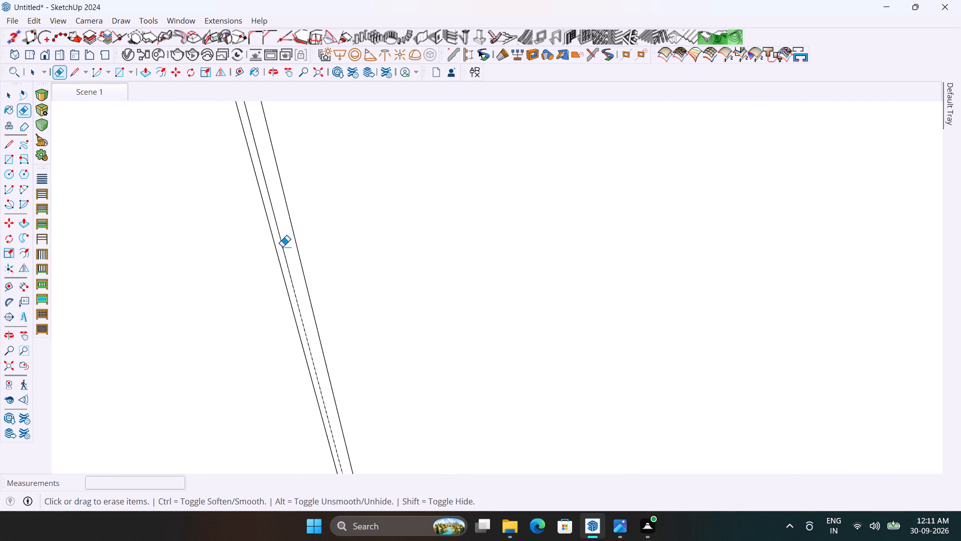
{"action": "left_click", "coordinate": [282, 246]}
Push the narrow strip at the first division 3/4 inch inward, through the panel's full thickness.
{"action": "scroll", "coordinate": [348, 239], "scroll_direction": "down", "scroll_amount": 19}
{"action": "scroll", "coordinate": [308, 225], "scroll_direction": "down", "scroll_amount": 4}
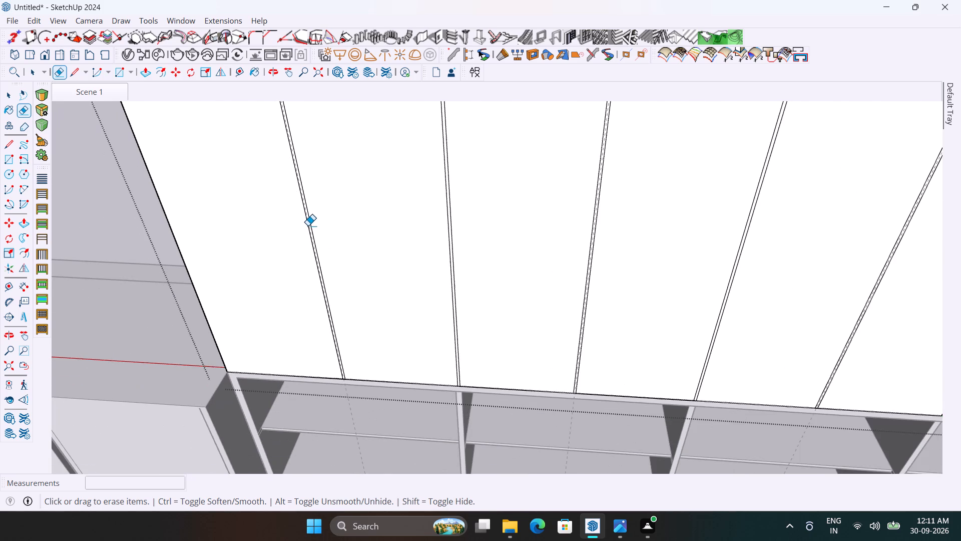
{"action": "scroll", "coordinate": [308, 225], "scroll_direction": "down", "scroll_amount": 4}
{"action": "scroll", "coordinate": [365, 257], "scroll_direction": "down", "scroll_amount": 1}
{"action": "scroll", "coordinate": [183, 254], "scroll_direction": "up", "scroll_amount": 3}
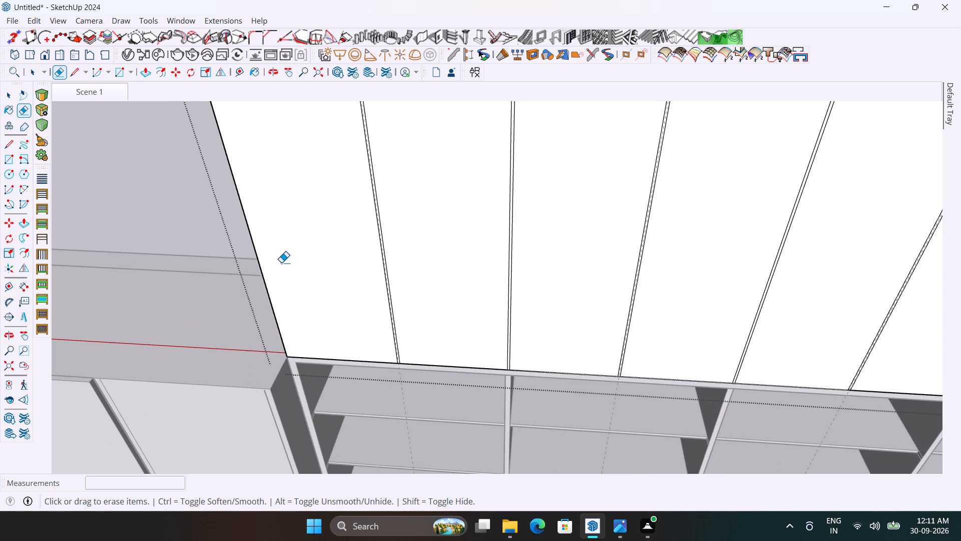
{"action": "middle_click_drag", "start_coordinate": [281, 262], "coordinate": [305, 323]}
{"action": "scroll", "coordinate": [338, 239], "scroll_direction": "up", "scroll_amount": 4}
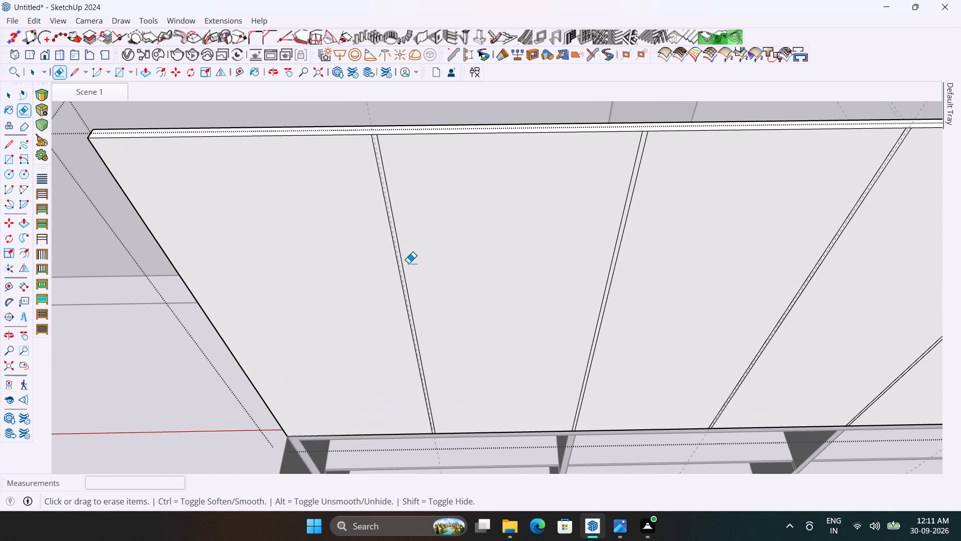
{"action": "key", "text": "p"}
{"action": "scroll", "coordinate": [408, 212], "scroll_direction": "up", "scroll_amount": 4}
{"action": "scroll", "coordinate": [415, 217], "scroll_direction": "down", "scroll_amount": 4}
{"action": "middle_click_drag", "start_coordinate": [425, 227], "coordinate": [466, 257]}
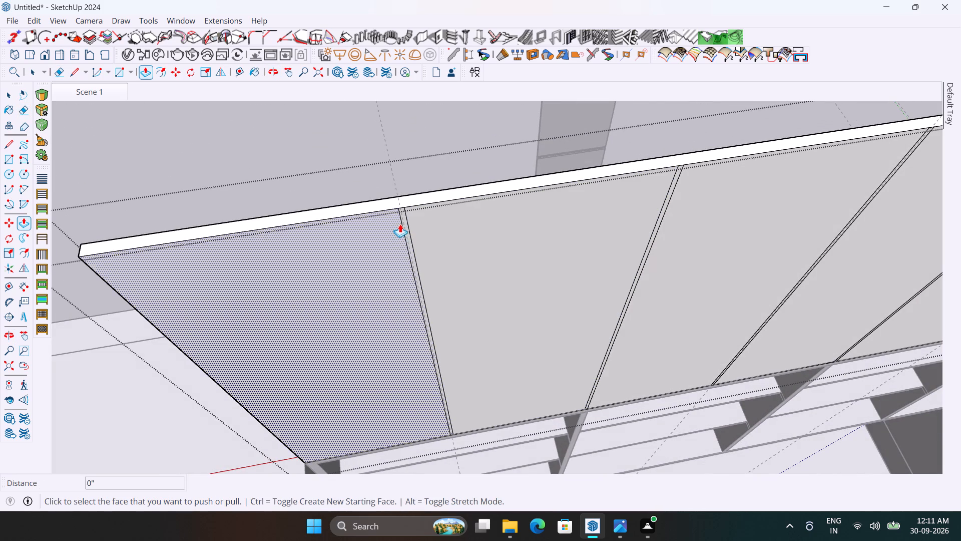
{"action": "left_click", "coordinate": [403, 223]}
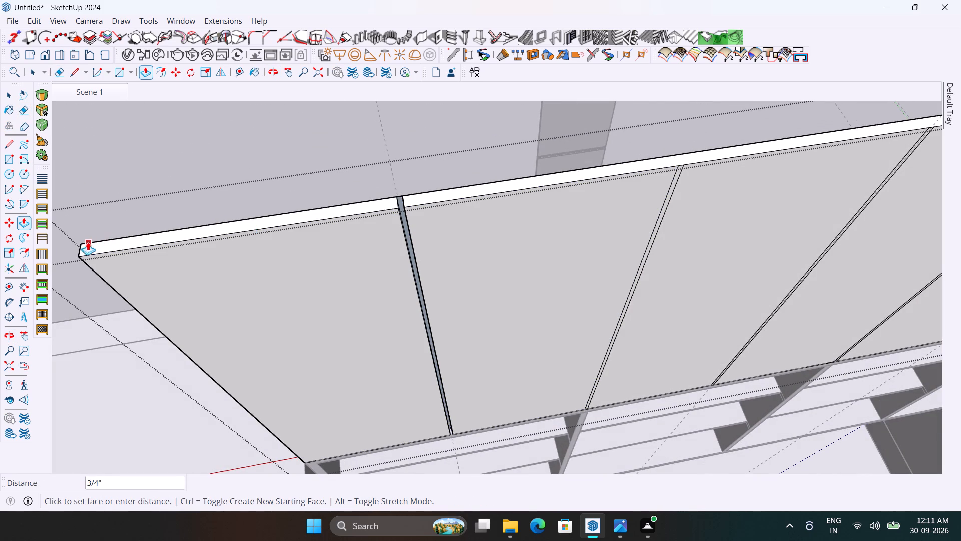
{"action": "left_click", "coordinate": [82, 244]}
Delete the leftover back face in the first gap and erase the edges closing the gap at its top and bottom.
{"action": "scroll", "coordinate": [425, 218], "scroll_direction": "up", "scroll_amount": 4}
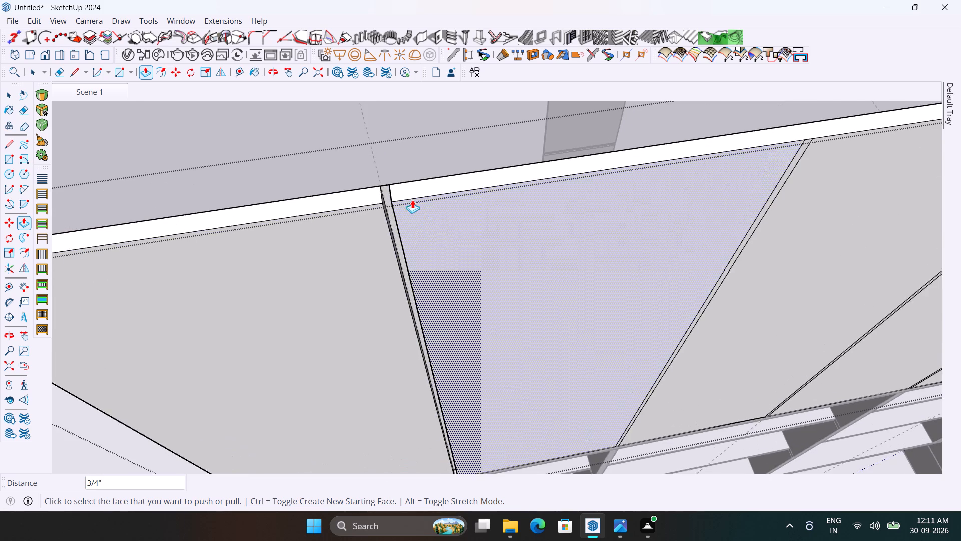
{"action": "scroll", "coordinate": [409, 197], "scroll_direction": "up", "scroll_amount": 4}
{"action": "left_click", "coordinate": [374, 187]}
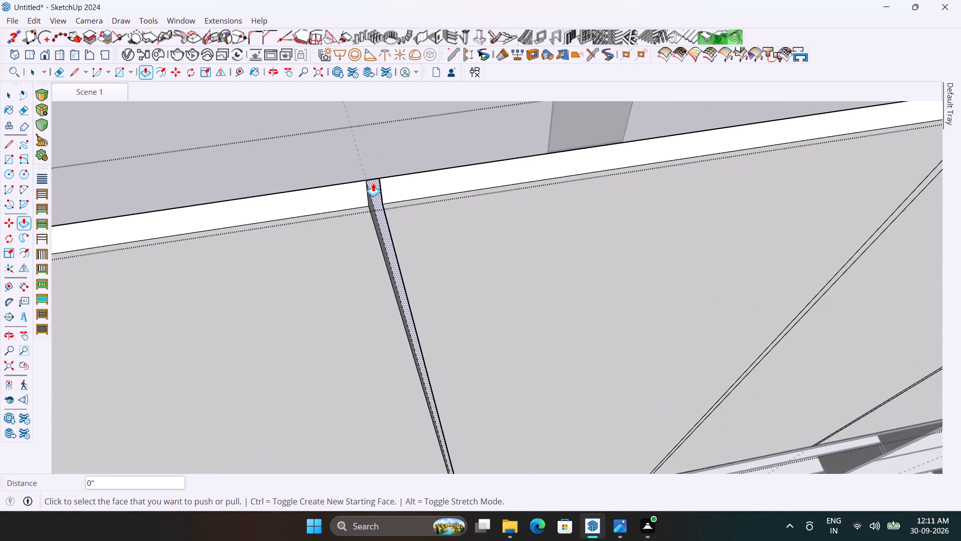
{"action": "key", "text": "p"}
{"action": "scroll", "coordinate": [377, 183], "scroll_direction": "up", "scroll_amount": 6}
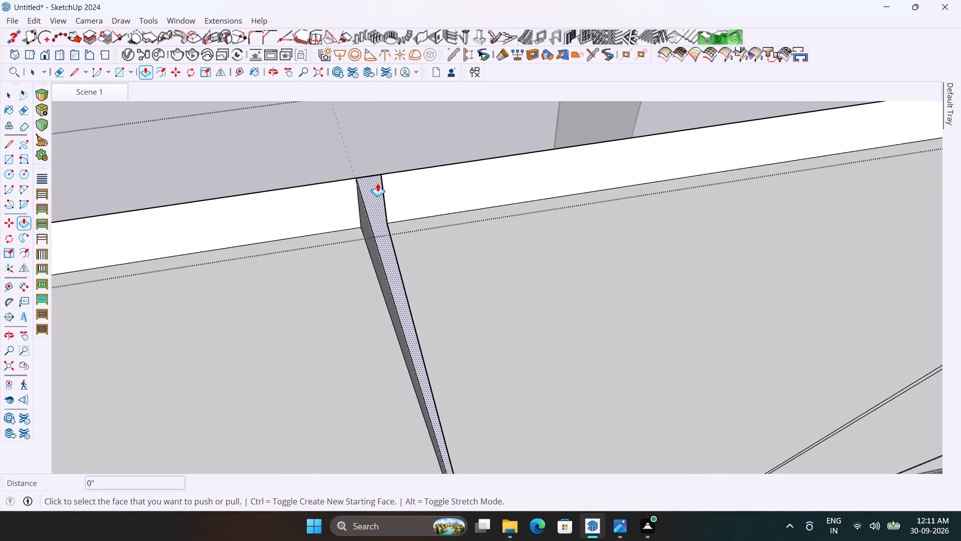
{"action": "key", "text": "Delete"}
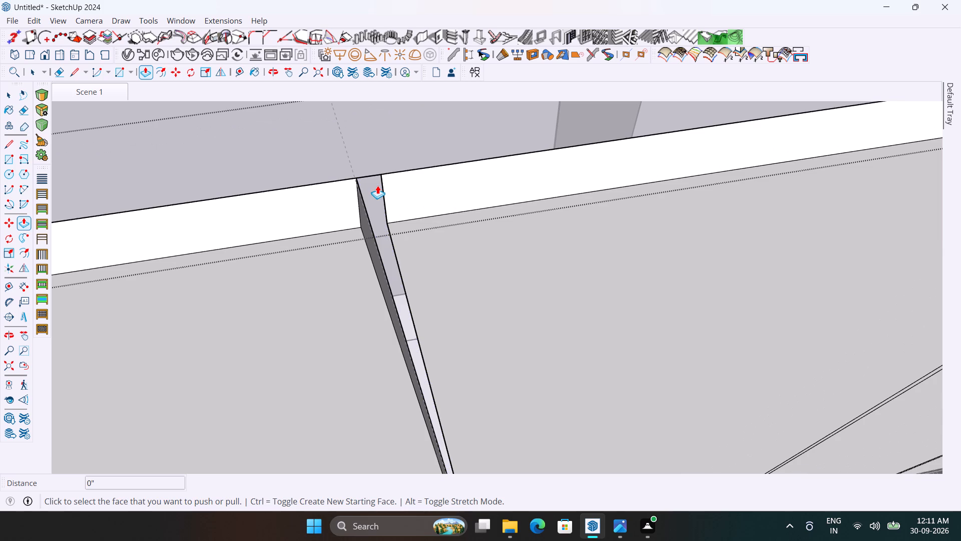
{"action": "key", "text": "e"}
{"action": "left_click_drag", "start_coordinate": [377, 185], "coordinate": [375, 174]}
{"action": "scroll", "coordinate": [368, 145], "scroll_direction": "down", "scroll_amount": 12}
{"action": "scroll", "coordinate": [426, 351], "scroll_direction": "up", "scroll_amount": 5}
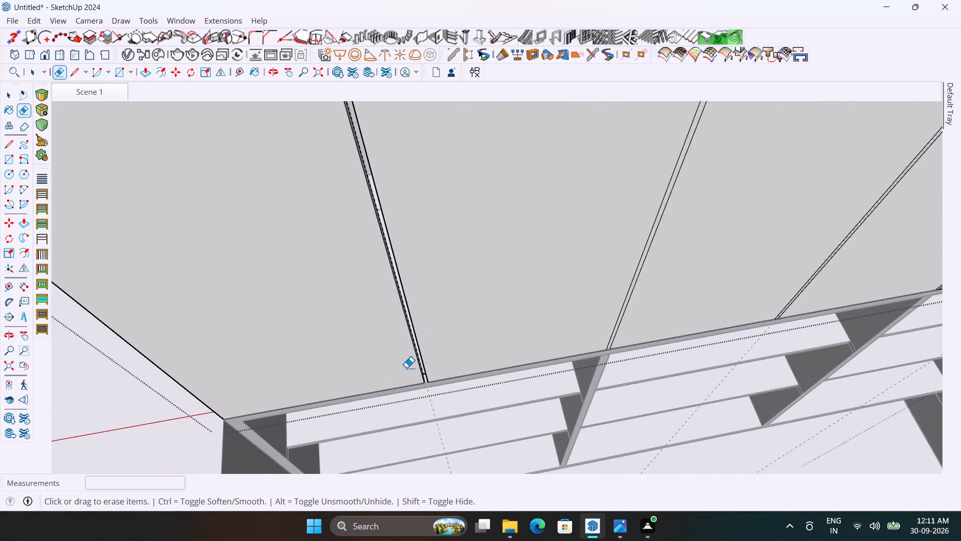
{"action": "scroll", "coordinate": [406, 368], "scroll_direction": "up", "scroll_amount": 19}
{"action": "left_click", "coordinate": [441, 360]}
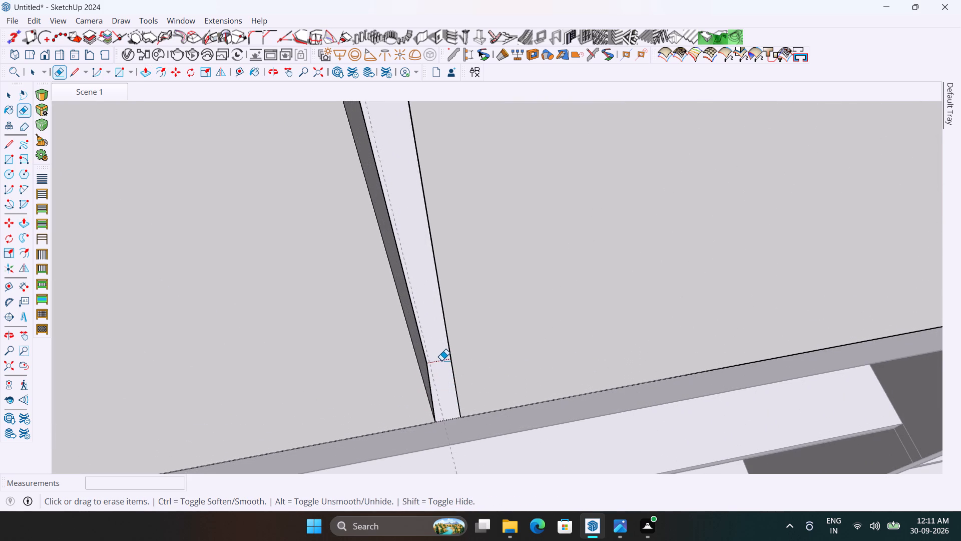
{"action": "scroll", "coordinate": [398, 349], "scroll_direction": "down", "scroll_amount": 20}
{"action": "scroll", "coordinate": [398, 349], "scroll_direction": "down", "scroll_amount": 15}
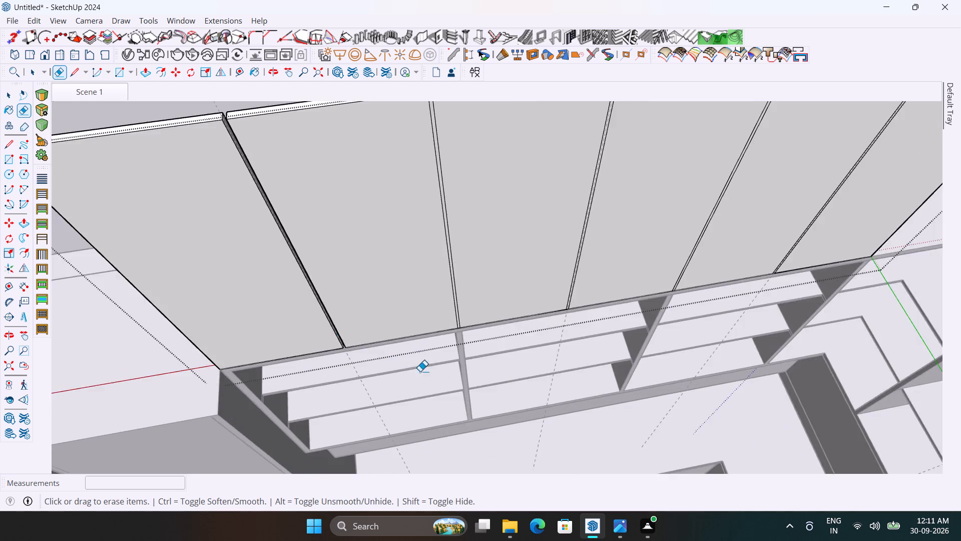
{"action": "scroll", "coordinate": [420, 371], "scroll_direction": "down", "scroll_amount": 3}
Push the narrow strip at the second division 3/4 inch inward, matching the depth of the first gap.
{"action": "key", "text": "space"}
{"action": "scroll", "coordinate": [366, 267], "scroll_direction": "up", "scroll_amount": 9}
{"action": "key", "text": "p"}
{"action": "scroll", "coordinate": [432, 271], "scroll_direction": "up", "scroll_amount": 4}
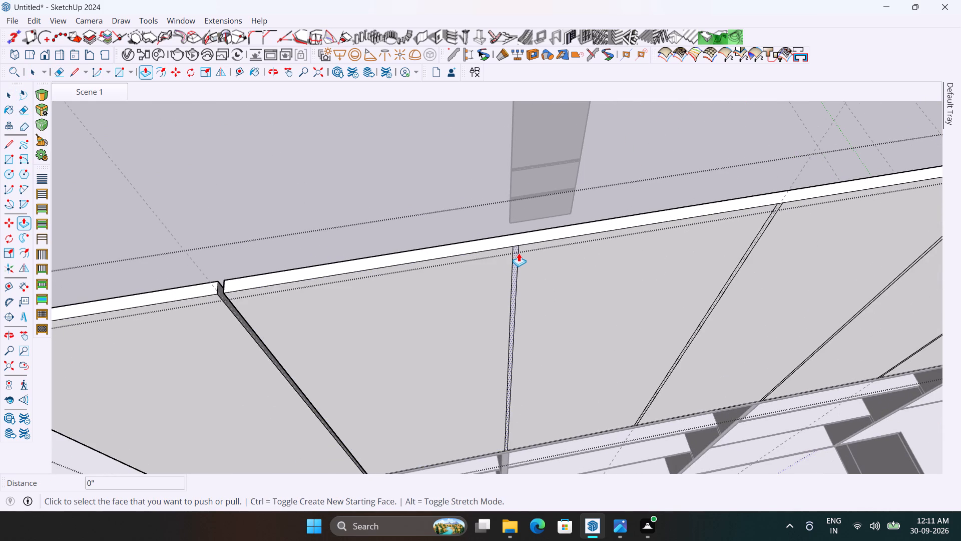
{"action": "left_click", "coordinate": [514, 255]}
{"action": "scroll", "coordinate": [237, 279], "scroll_direction": "up", "scroll_amount": 4}
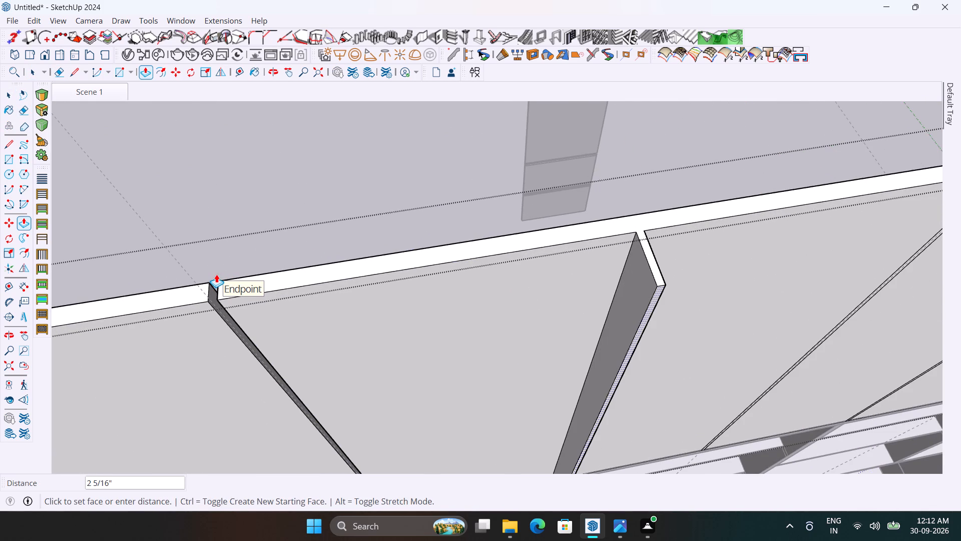
{"action": "left_click", "coordinate": [204, 282]}
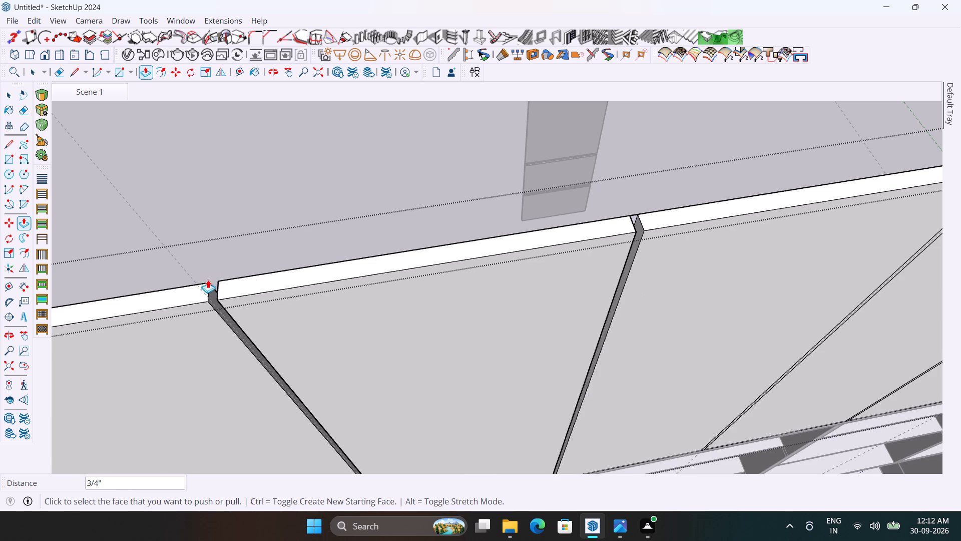
Delete the leftover back face inside the second gap.
{"action": "scroll", "coordinate": [657, 236], "scroll_direction": "up", "scroll_amount": 6}
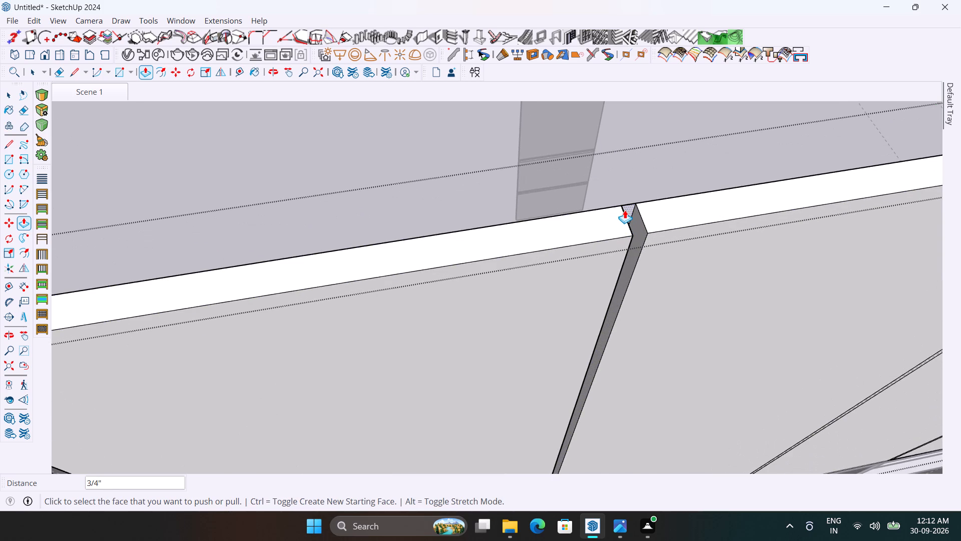
{"action": "scroll", "coordinate": [625, 210], "scroll_direction": "up", "scroll_amount": 3}
{"action": "key", "text": "Delete"}
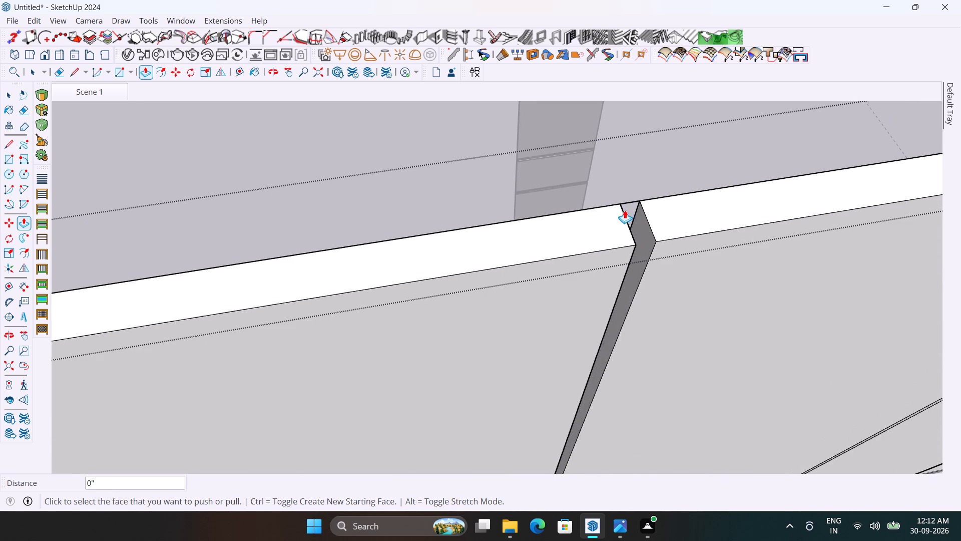
Repeat the 3/4 inch push on the narrow strip at the third division.
{"action": "scroll", "coordinate": [523, 208], "scroll_direction": "down", "scroll_amount": 10}
{"action": "scroll", "coordinate": [634, 208], "scroll_direction": "up", "scroll_amount": 4}
{"action": "scroll", "coordinate": [545, 203], "scroll_direction": "up", "scroll_amount": 6}
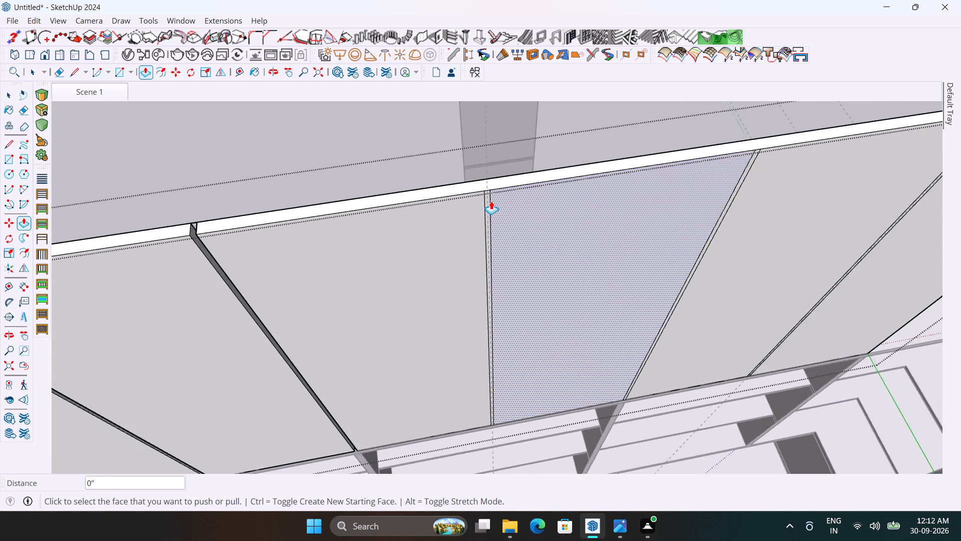
{"action": "scroll", "coordinate": [491, 201], "scroll_direction": "up", "scroll_amount": 2}
{"action": "double_click", "coordinate": [485, 195]}
{"action": "scroll", "coordinate": [484, 196], "scroll_direction": "down", "scroll_amount": 6}
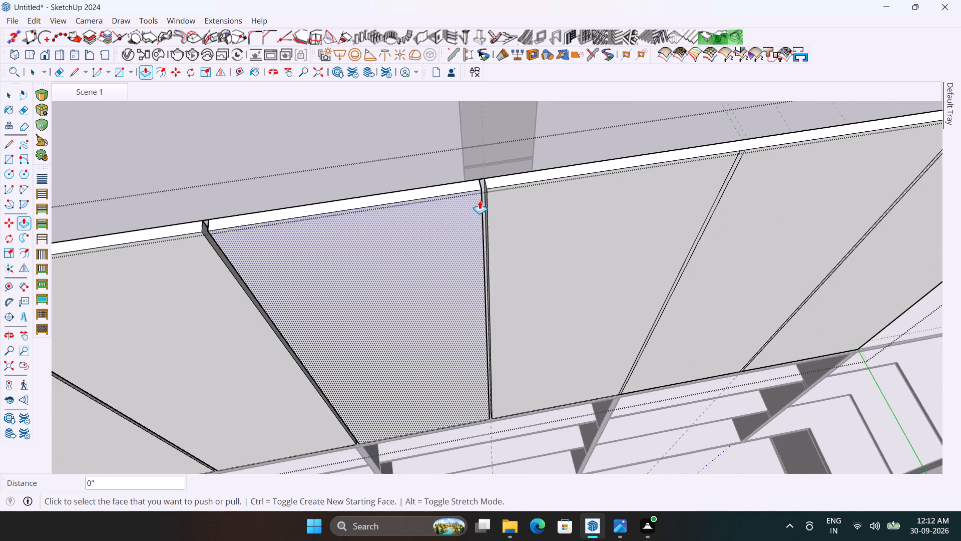
Repeat the 3/4 inch inward push on the narrow strips at the fourth and fifth divisions.
{"action": "scroll", "coordinate": [719, 185], "scroll_direction": "up", "scroll_amount": 2}
{"action": "double_click", "coordinate": [728, 182]}
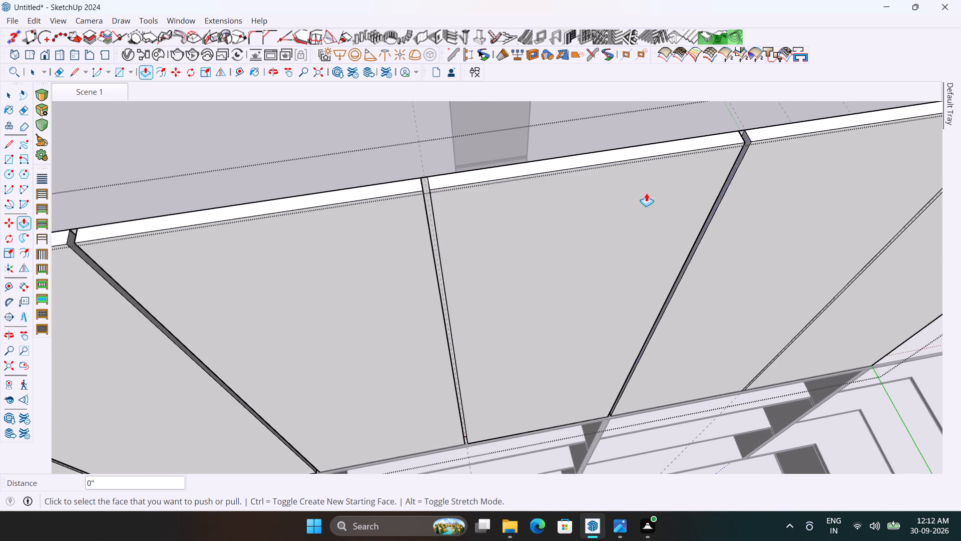
{"action": "scroll", "coordinate": [421, 212], "scroll_direction": "down", "scroll_amount": 6}
{"action": "scroll", "coordinate": [822, 141], "scroll_direction": "up", "scroll_amount": 6}
{"action": "scroll", "coordinate": [778, 152], "scroll_direction": "up", "scroll_amount": 4}
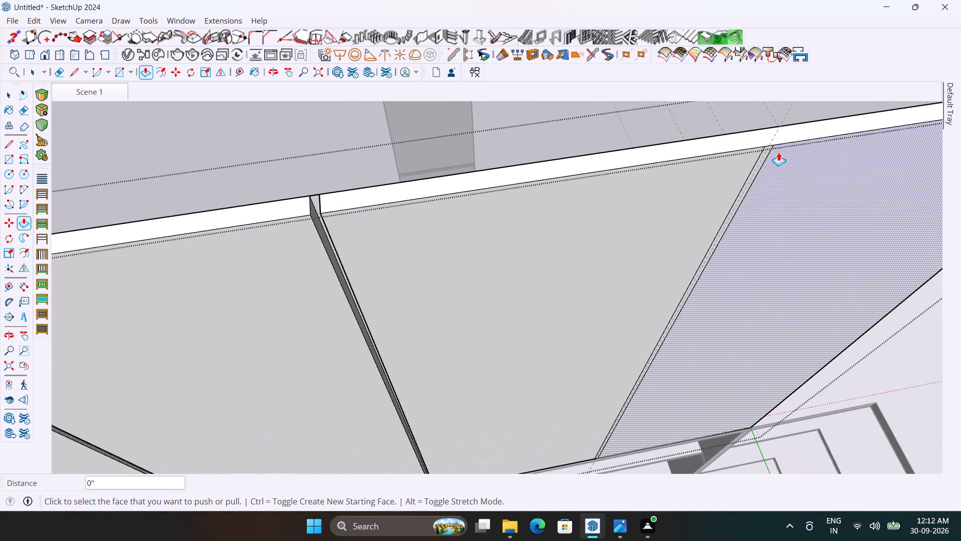
{"action": "scroll", "coordinate": [774, 152], "scroll_direction": "up", "scroll_amount": 3}
{"action": "double_click", "coordinate": [765, 152]}
{"action": "scroll", "coordinate": [684, 156], "scroll_direction": "down", "scroll_amount": 5}
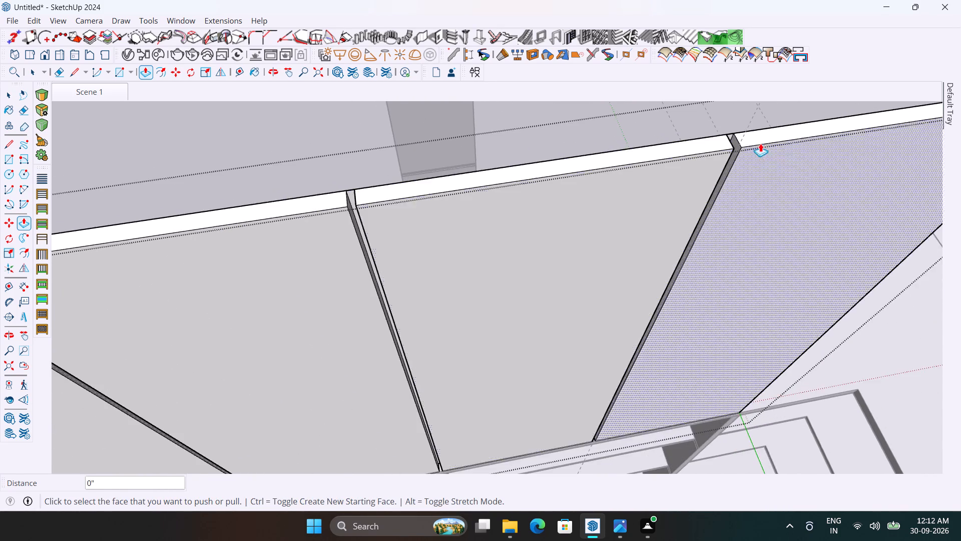
Delete the leftover back faces inside the fifth, fourth and third gaps.
{"action": "scroll", "coordinate": [760, 141], "scroll_direction": "up", "scroll_amount": 4}
{"action": "key", "text": "Delete"}
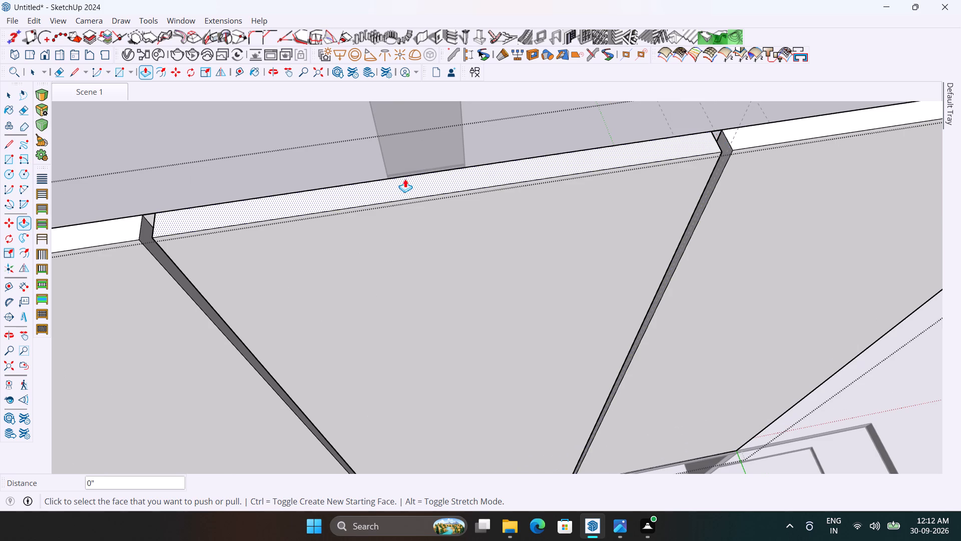
{"action": "scroll", "coordinate": [167, 213], "scroll_direction": "up", "scroll_amount": 2}
{"action": "key", "text": "Delete"}
{"action": "scroll", "coordinate": [243, 218], "scroll_direction": "down", "scroll_amount": 4}
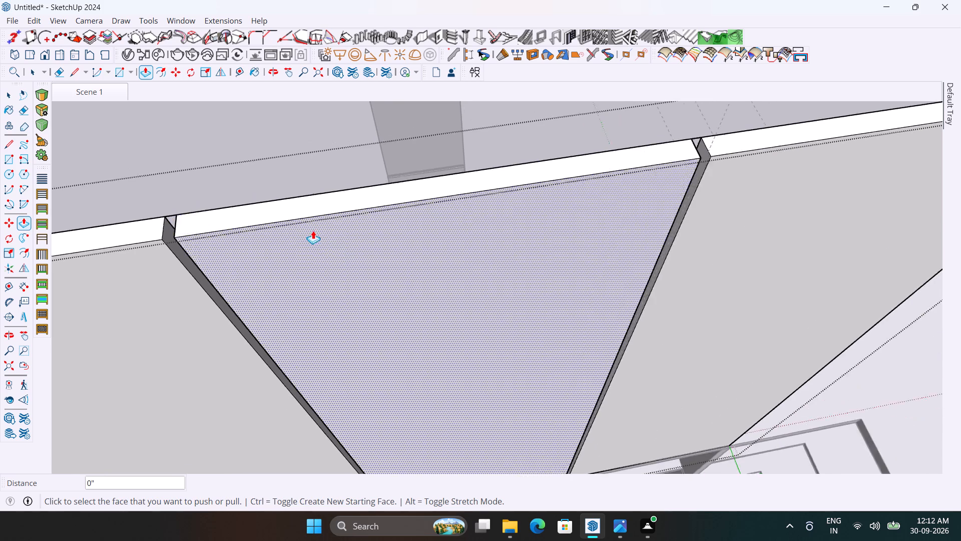
{"action": "scroll", "coordinate": [313, 230], "scroll_direction": "down", "scroll_amount": 11}
{"action": "scroll", "coordinate": [91, 262], "scroll_direction": "up", "scroll_amount": 5}
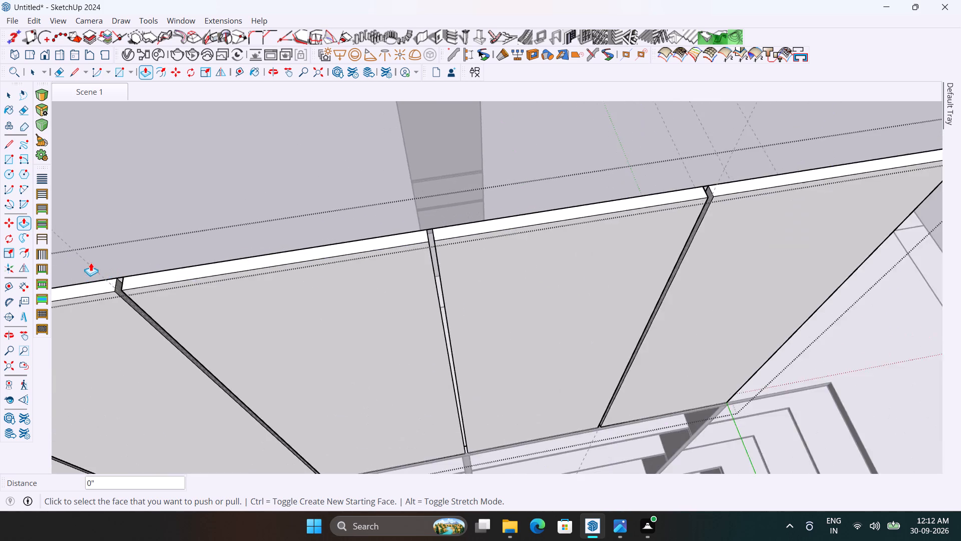
{"action": "scroll", "coordinate": [91, 262], "scroll_direction": "up", "scroll_amount": 9}
{"action": "key", "text": "Delete"}
{"action": "scroll", "coordinate": [295, 277], "scroll_direction": "down", "scroll_amount": 5}
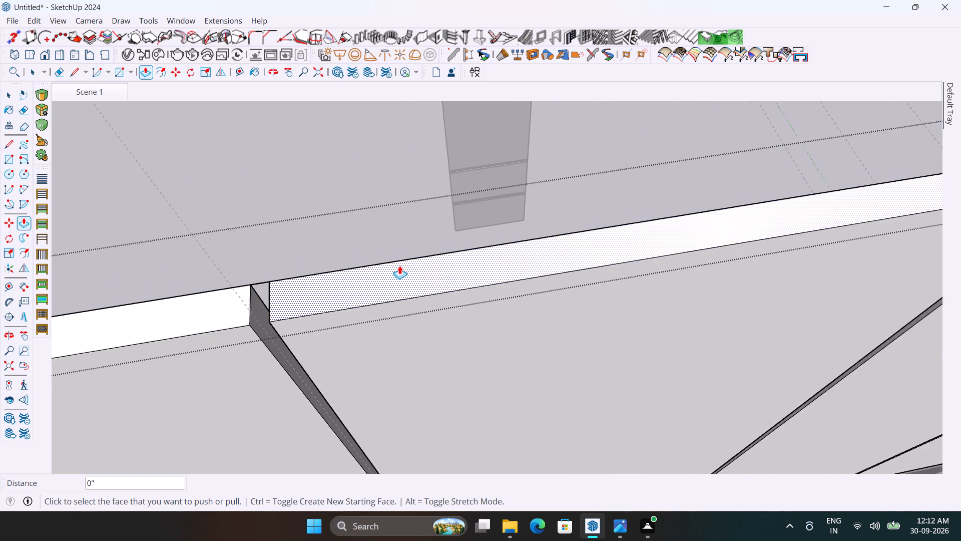
{"action": "scroll", "coordinate": [399, 265], "scroll_direction": "down", "scroll_amount": 13}
{"action": "scroll", "coordinate": [118, 322], "scroll_direction": "up", "scroll_amount": 11}
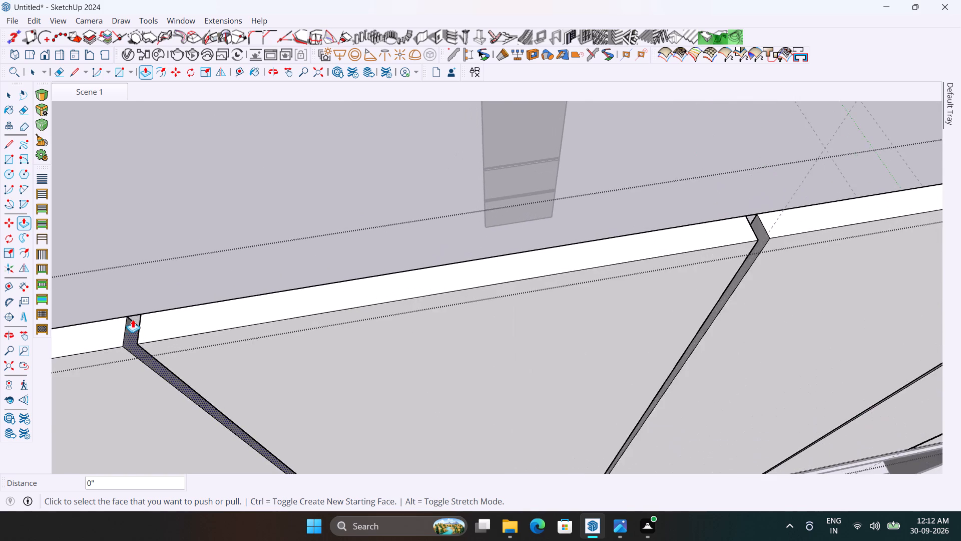
{"action": "scroll", "coordinate": [133, 319], "scroll_direction": "up", "scroll_amount": 4}
{"action": "scroll", "coordinate": [159, 301], "scroll_direction": "down", "scroll_amount": 7}
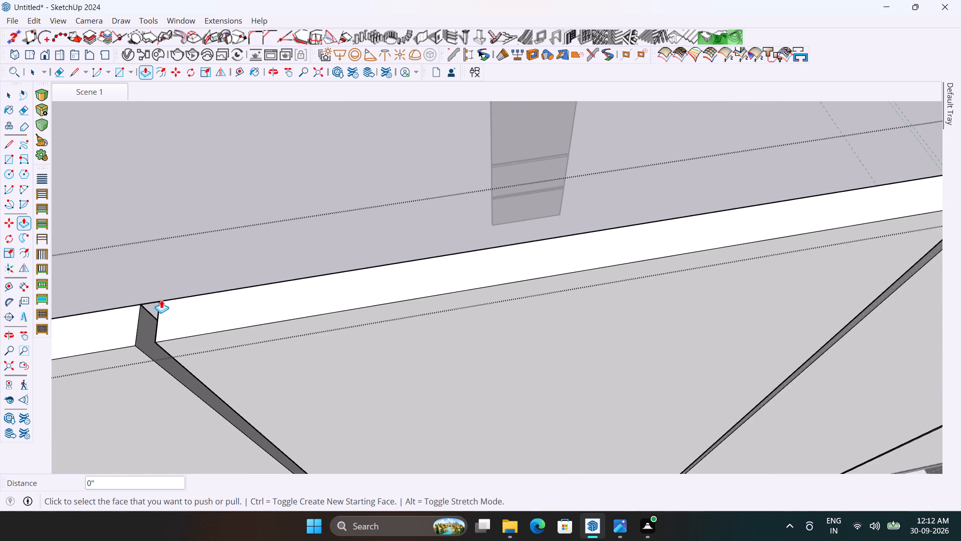
Erase the short edges closing the second and third gaps along the panel's top.
{"action": "key", "text": "e"}
{"action": "left_click", "coordinate": [157, 305]}
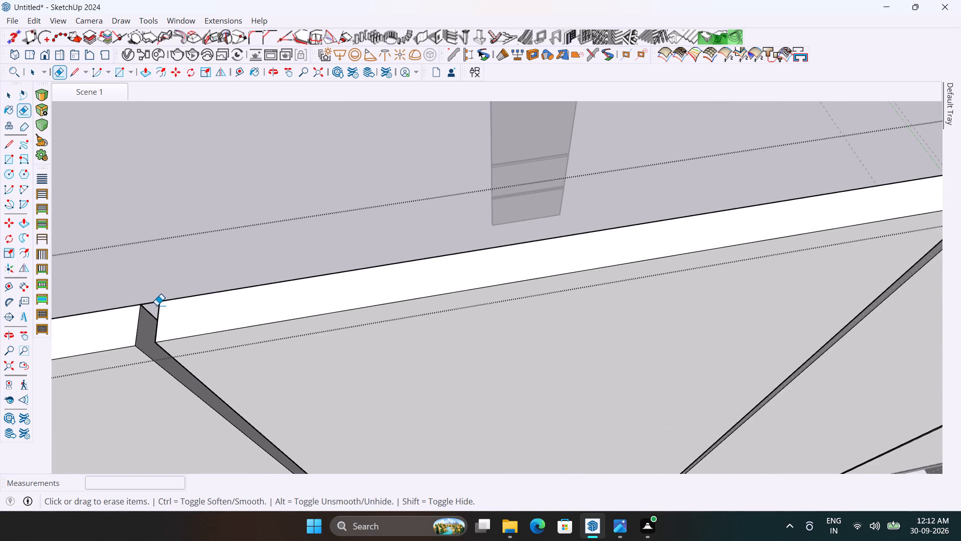
{"action": "left_click", "coordinate": [155, 302]}
{"action": "scroll", "coordinate": [368, 290], "scroll_direction": "down", "scroll_amount": 13}
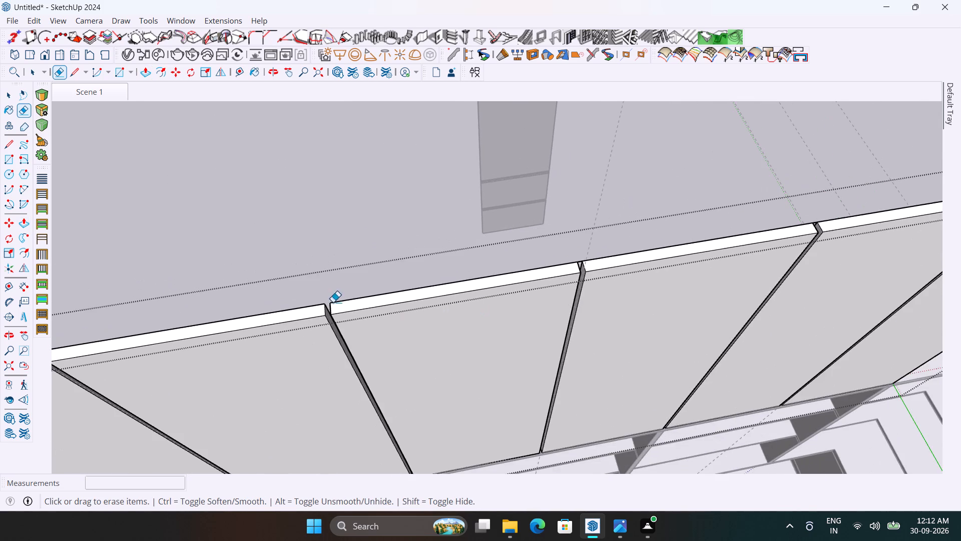
{"action": "scroll", "coordinate": [291, 334], "scroll_direction": "down", "scroll_amount": 7}
{"action": "scroll", "coordinate": [146, 337], "scroll_direction": "up", "scroll_amount": 4}
{"action": "scroll", "coordinate": [447, 322], "scroll_direction": "up", "scroll_amount": 5}
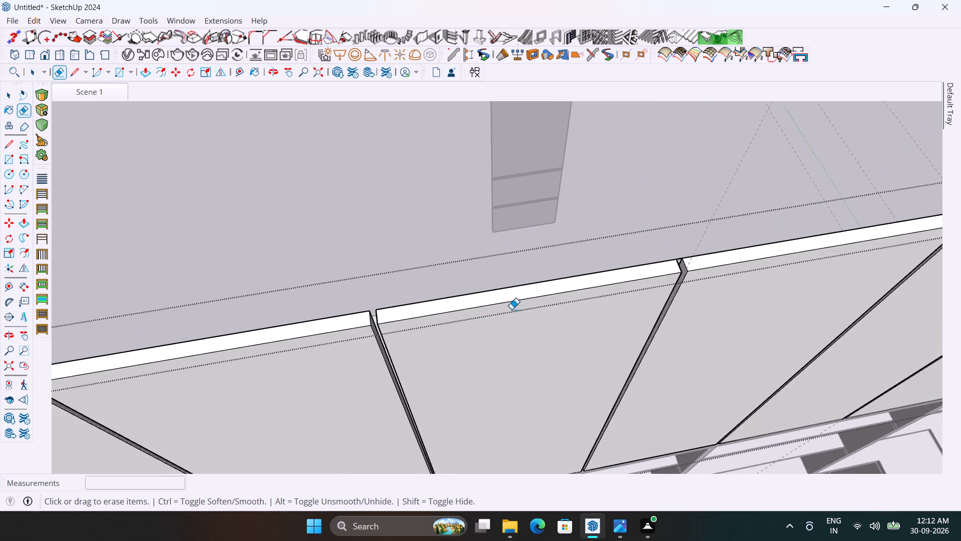
{"action": "scroll", "coordinate": [710, 270], "scroll_direction": "up", "scroll_amount": 7}
{"action": "left_click", "coordinate": [659, 251]}
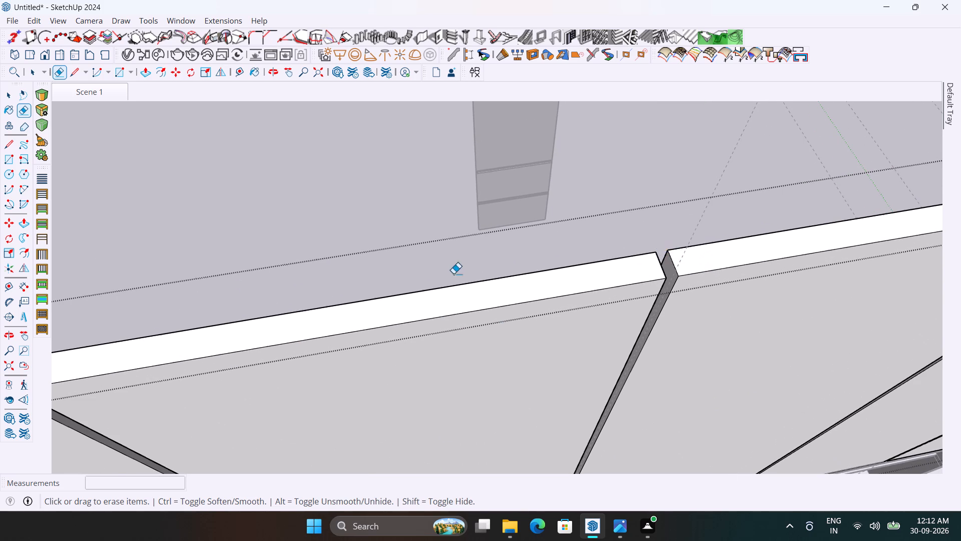
Erase the short edges closing the fourth and fifth gaps along the panel's top, keeping the gaps' side faces.
{"action": "scroll", "coordinate": [248, 286], "scroll_direction": "down", "scroll_amount": 11}
{"action": "scroll", "coordinate": [565, 256], "scroll_direction": "up", "scroll_amount": 4}
{"action": "scroll", "coordinate": [420, 263], "scroll_direction": "up", "scroll_amount": 4}
{"action": "scroll", "coordinate": [483, 266], "scroll_direction": "up", "scroll_amount": 3}
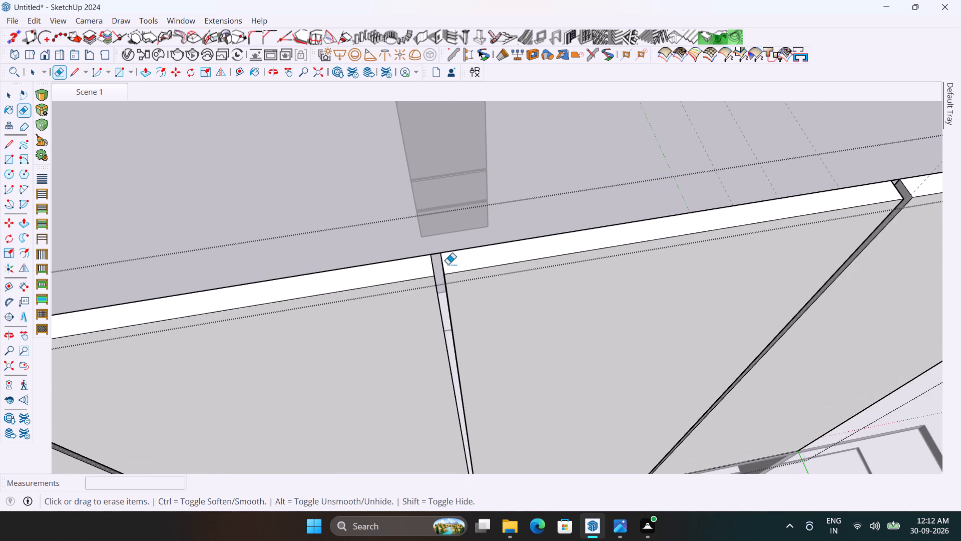
{"action": "left_click", "coordinate": [438, 254]}
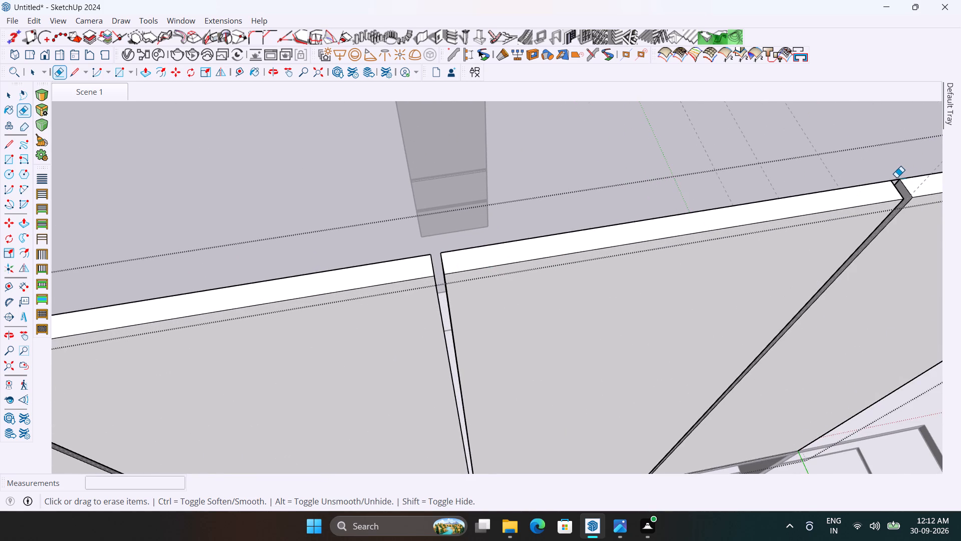
{"action": "left_click", "coordinate": [896, 181]}
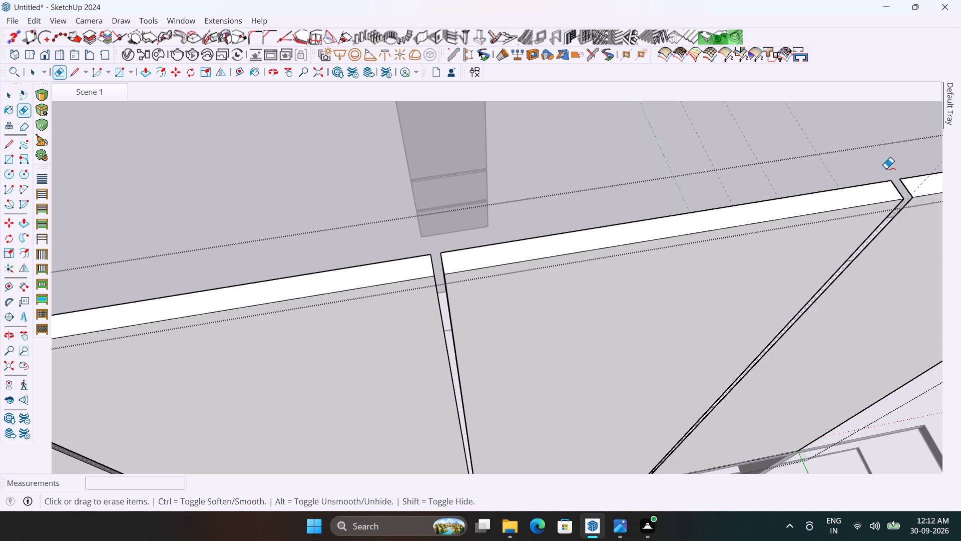
{"action": "key", "text": "ctrl+z"}
{"action": "scroll", "coordinate": [890, 190], "scroll_direction": "up", "scroll_amount": 3}
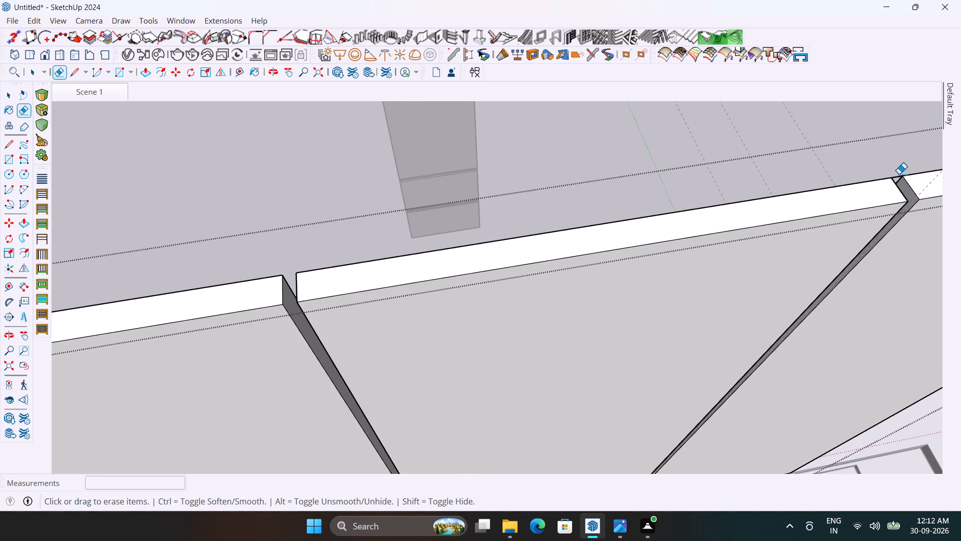
{"action": "left_click", "coordinate": [898, 175]}
Erase the short edges closing the first and second gaps along the panel's bottom.
{"action": "scroll", "coordinate": [795, 164], "scroll_direction": "down", "scroll_amount": 15}
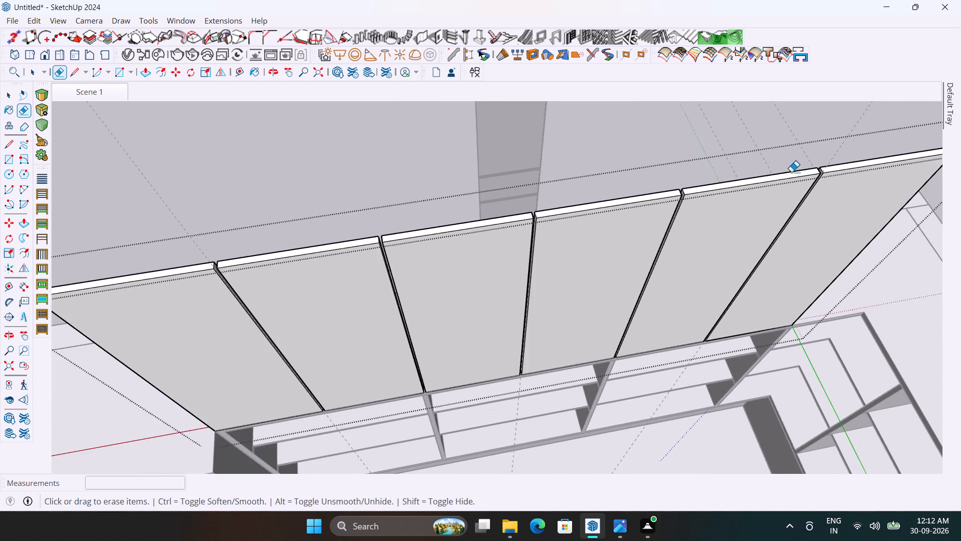
{"action": "scroll", "coordinate": [718, 221], "scroll_direction": "down", "scroll_amount": 3}
{"action": "scroll", "coordinate": [262, 408], "scroll_direction": "up", "scroll_amount": 3}
{"action": "scroll", "coordinate": [395, 368], "scroll_direction": "up", "scroll_amount": 6}
{"action": "scroll", "coordinate": [492, 372], "scroll_direction": "up", "scroll_amount": 4}
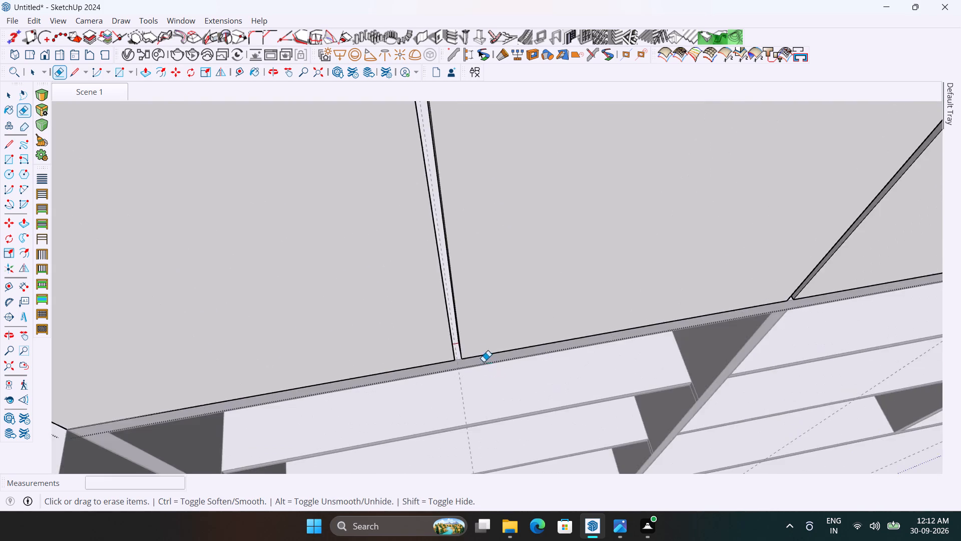
{"action": "scroll", "coordinate": [473, 354], "scroll_direction": "up", "scroll_amount": 8}
{"action": "left_click", "coordinate": [440, 334]}
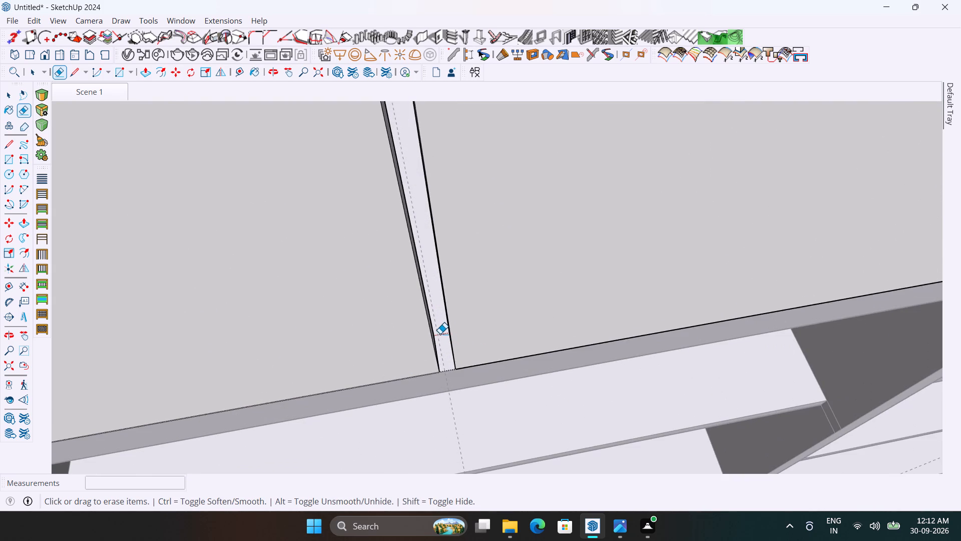
{"action": "left_click", "coordinate": [440, 334]}
{"action": "scroll", "coordinate": [235, 350], "scroll_direction": "down", "scroll_amount": 12}
{"action": "scroll", "coordinate": [594, 306], "scroll_direction": "up", "scroll_amount": 3}
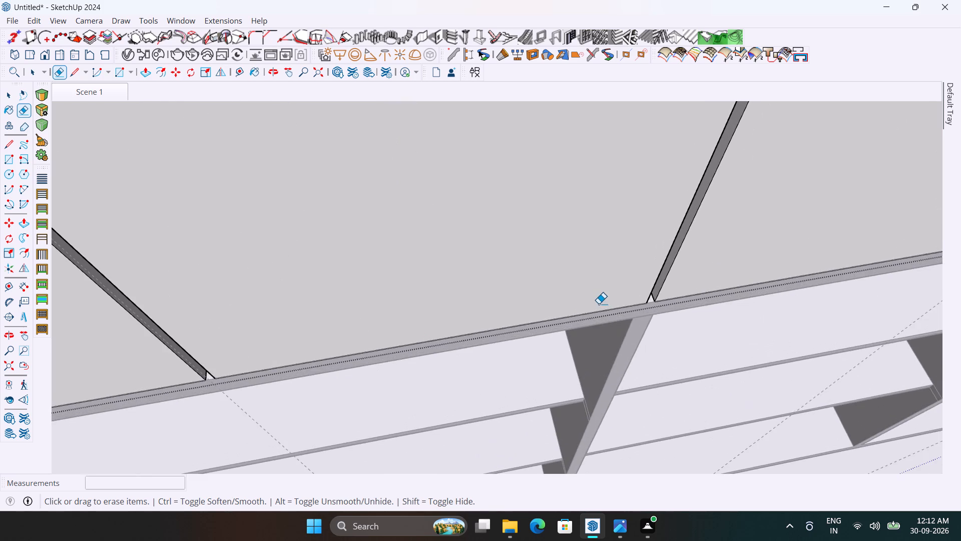
{"action": "middle_click_drag", "start_coordinate": [595, 303], "coordinate": [493, 266]}
{"action": "scroll", "coordinate": [675, 374], "scroll_direction": "up", "scroll_amount": 4}
{"action": "scroll", "coordinate": [640, 339], "scroll_direction": "up", "scroll_amount": 4}
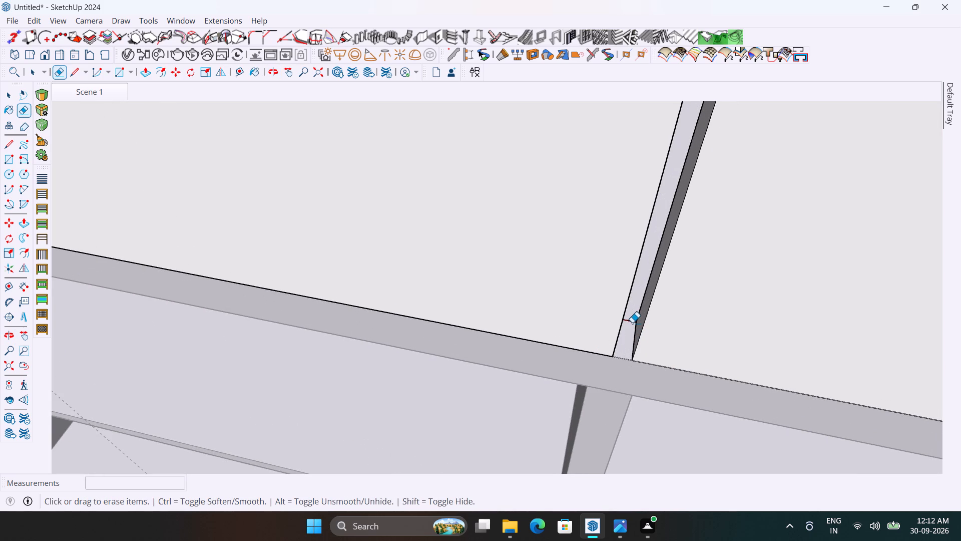
{"action": "left_click", "coordinate": [632, 323]}
Erase the short edges closing the third and fourth gaps along the panel's bottom.
{"action": "scroll", "coordinate": [515, 322], "scroll_direction": "down", "scroll_amount": 5}
{"action": "scroll", "coordinate": [378, 305], "scroll_direction": "down", "scroll_amount": 6}
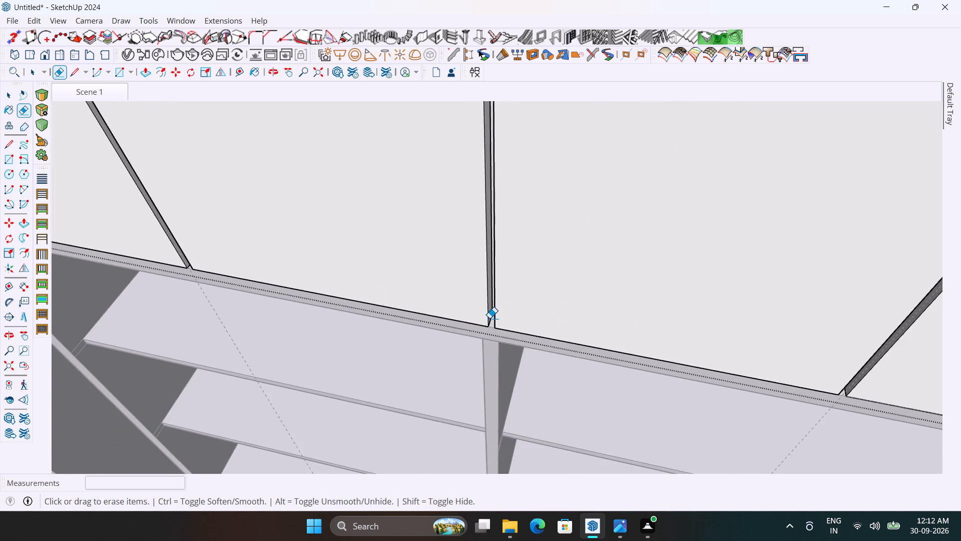
{"action": "scroll", "coordinate": [502, 319], "scroll_direction": "down", "scroll_amount": 6}
{"action": "scroll", "coordinate": [773, 354], "scroll_direction": "up", "scroll_amount": 4}
{"action": "scroll", "coordinate": [678, 373], "scroll_direction": "up", "scroll_amount": 13}
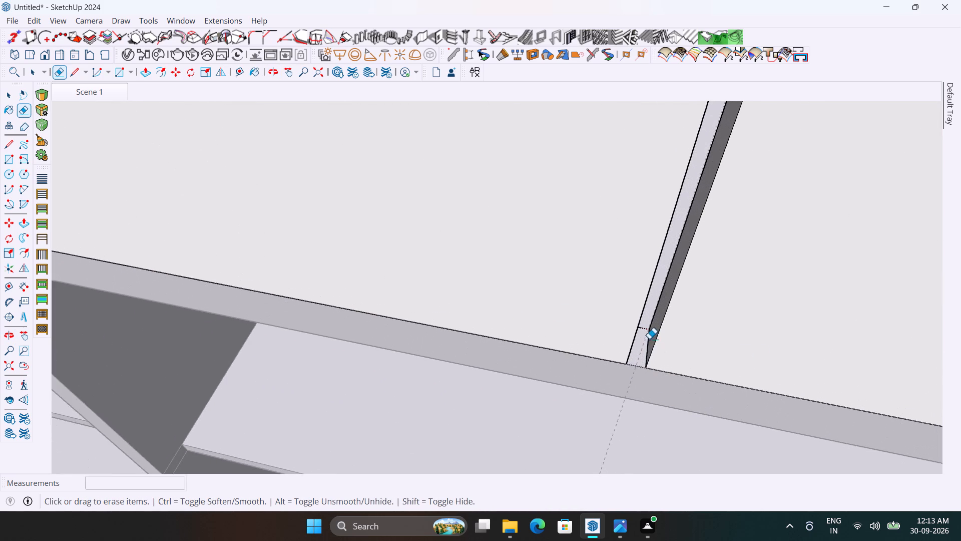
{"action": "left_click", "coordinate": [644, 328]}
{"action": "scroll", "coordinate": [545, 348], "scroll_direction": "down", "scroll_amount": 15}
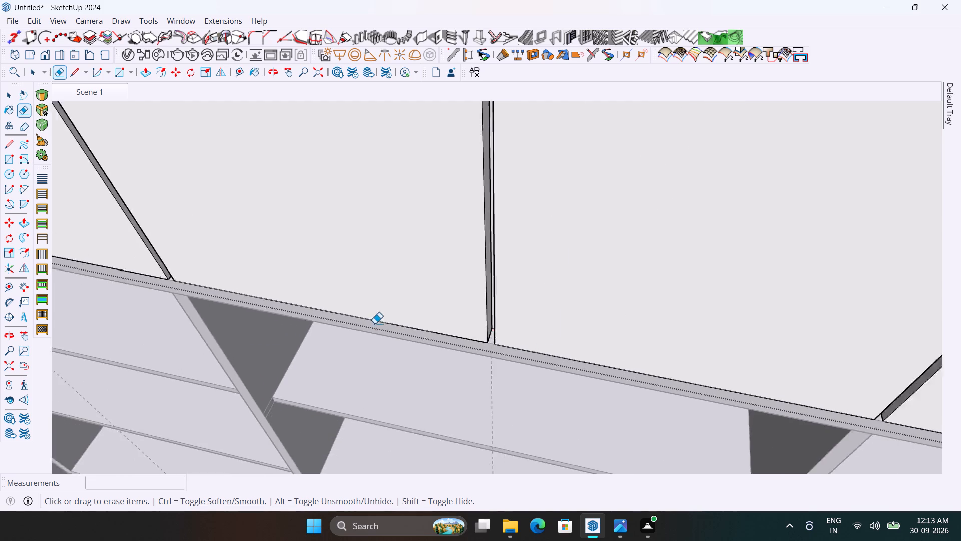
{"action": "scroll", "coordinate": [375, 323], "scroll_direction": "down", "scroll_amount": 2}
{"action": "scroll", "coordinate": [688, 370], "scroll_direction": "up", "scroll_amount": 4}
{"action": "middle_click_drag", "start_coordinate": [741, 390], "coordinate": [680, 354]}
{"action": "scroll", "coordinate": [743, 466], "scroll_direction": "up", "scroll_amount": 4}
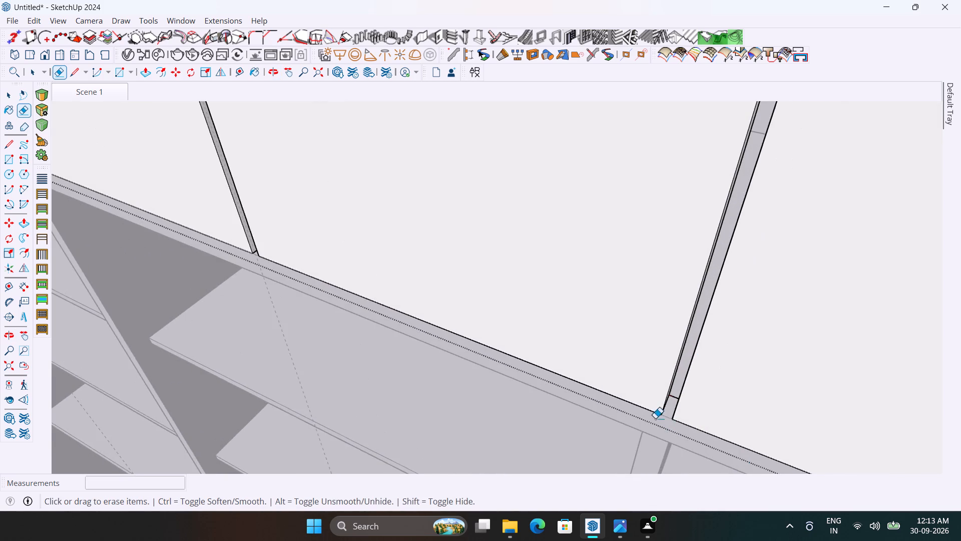
{"action": "scroll", "coordinate": [652, 409], "scroll_direction": "up", "scroll_amount": 6}
{"action": "left_click", "coordinate": [686, 391]}
Erase the short edge closing the fifth gap along the panel's bottom.
{"action": "scroll", "coordinate": [586, 382], "scroll_direction": "down", "scroll_amount": 3}
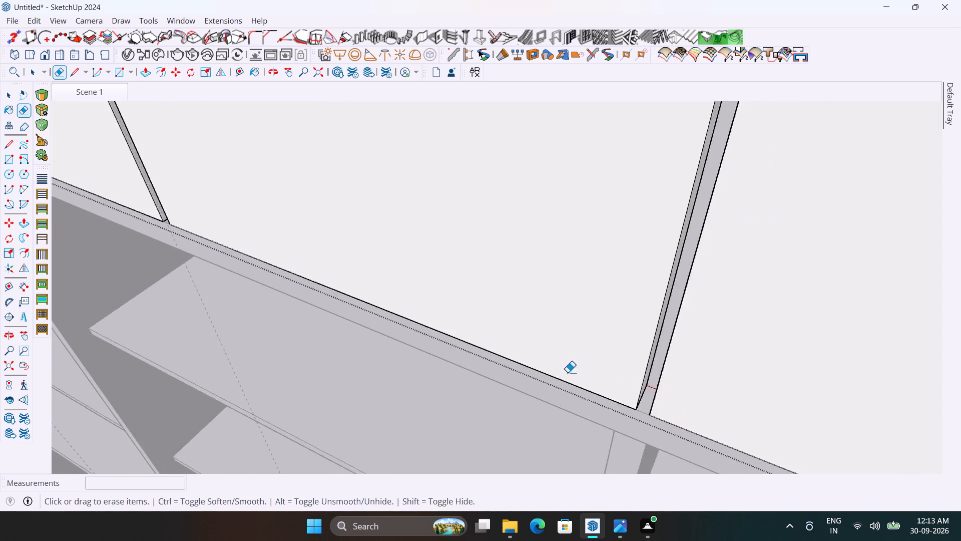
{"action": "scroll", "coordinate": [568, 372], "scroll_direction": "down", "scroll_amount": 19}
{"action": "scroll", "coordinate": [710, 406], "scroll_direction": "up", "scroll_amount": 4}
{"action": "scroll", "coordinate": [610, 399], "scroll_direction": "up", "scroll_amount": 5}
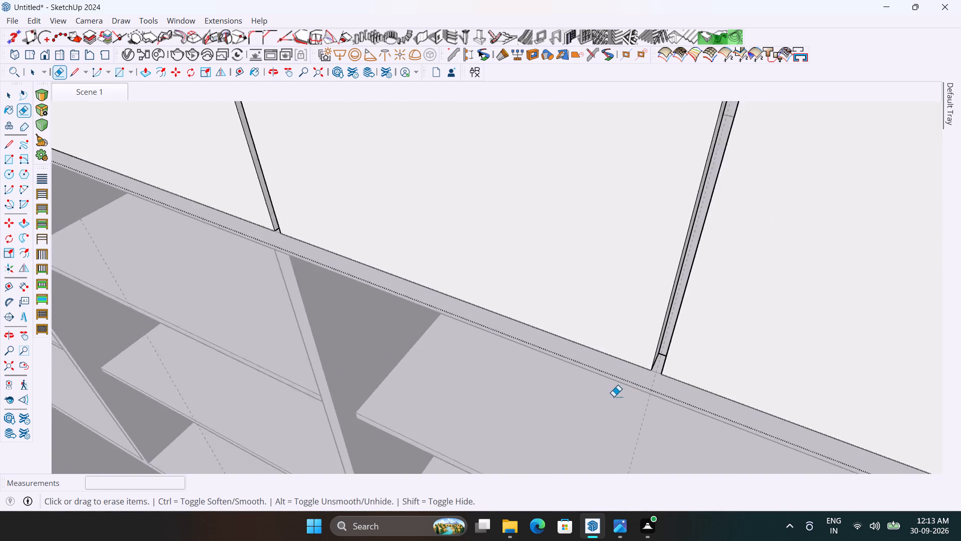
{"action": "scroll", "coordinate": [614, 396], "scroll_direction": "up", "scroll_amount": 1}
{"action": "scroll", "coordinate": [666, 349], "scroll_direction": "up", "scroll_amount": 3}
{"action": "left_click", "coordinate": [676, 344]}
{"action": "scroll", "coordinate": [676, 344], "scroll_direction": "down", "scroll_amount": 7}
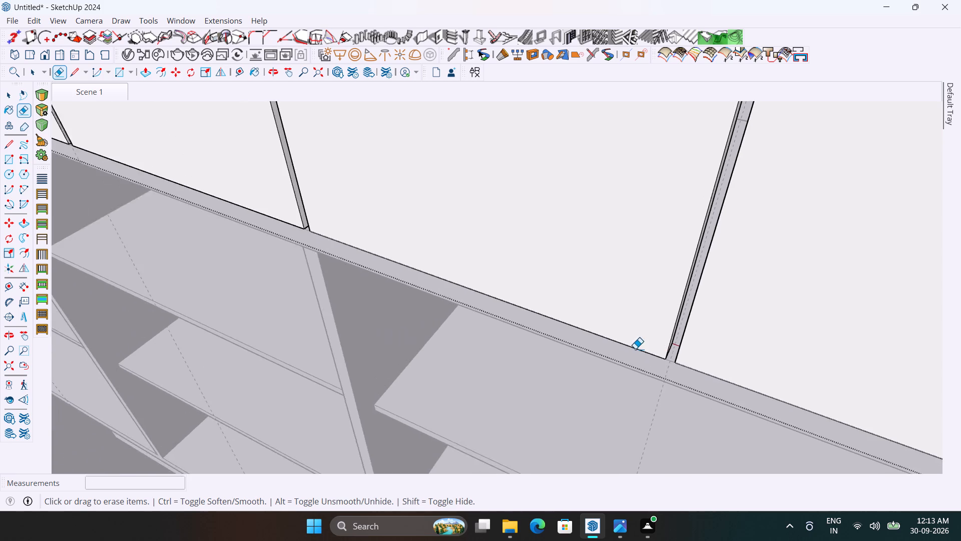
Examine the divided upper cabinet front from several angles, checking the gaps between the six shutters.
{"action": "scroll", "coordinate": [635, 349], "scroll_direction": "down", "scroll_amount": 17}
{"action": "scroll", "coordinate": [623, 355], "scroll_direction": "down", "scroll_amount": 4}
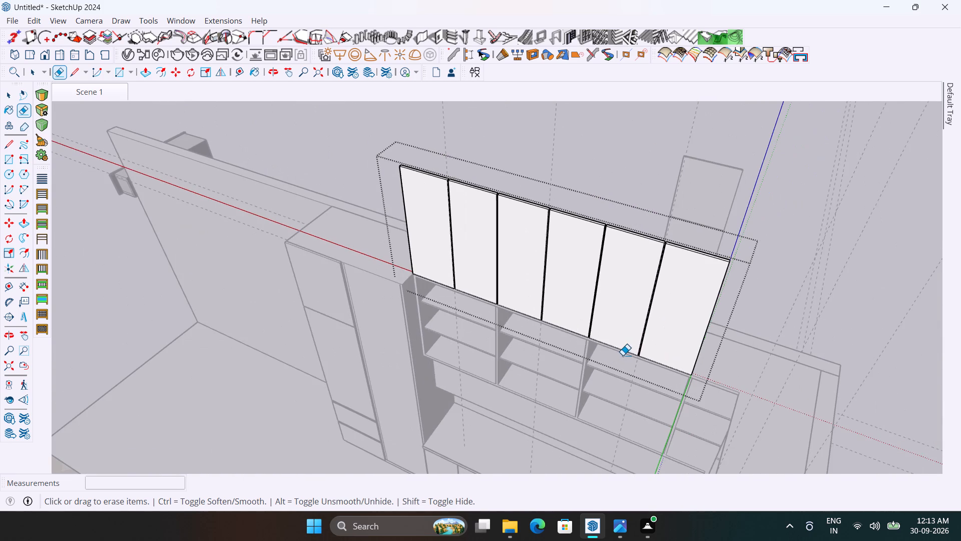
{"action": "middle_click_drag", "start_coordinate": [623, 355], "coordinate": [662, 408]}
{"action": "scroll", "coordinate": [625, 319], "scroll_direction": "up", "scroll_amount": 4}
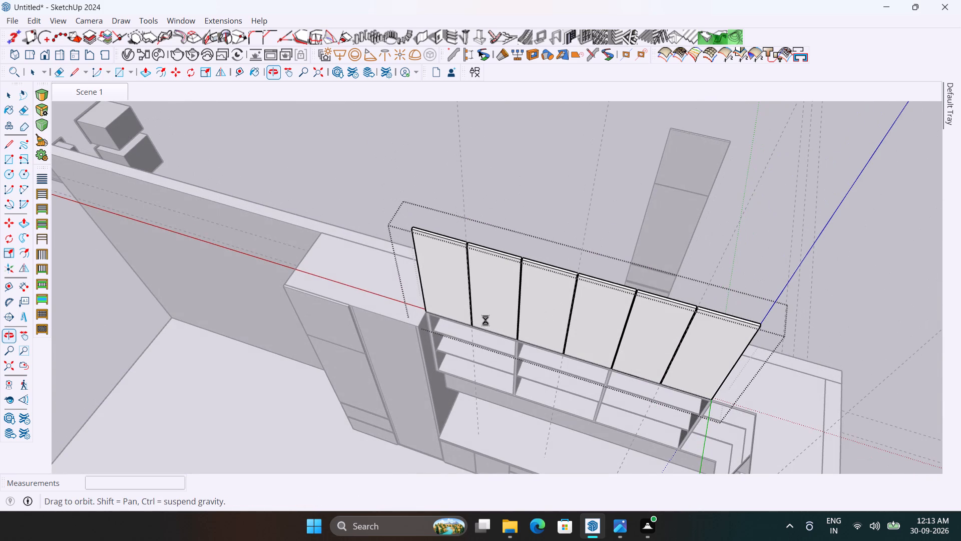
{"action": "scroll", "coordinate": [456, 261], "scroll_direction": "down", "scroll_amount": 3}
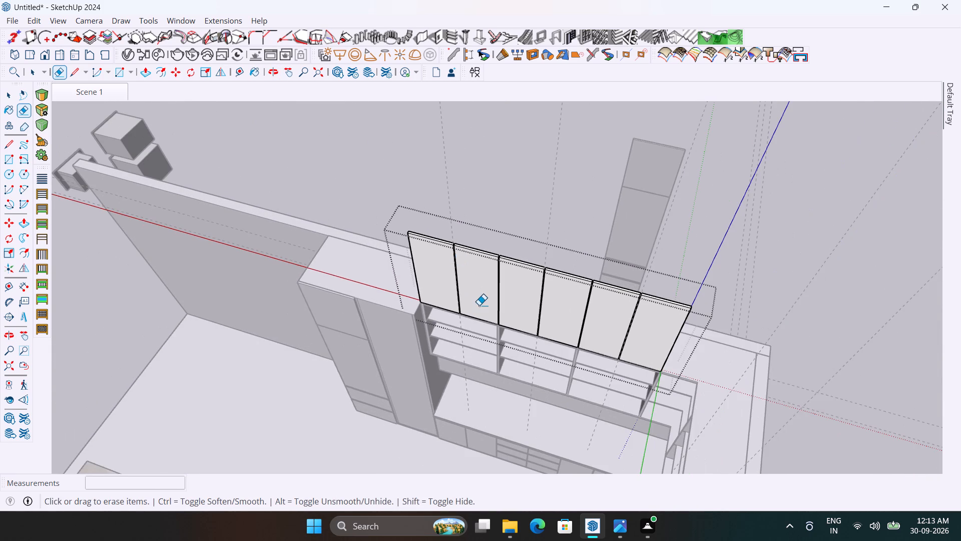
{"action": "middle_click_drag", "start_coordinate": [479, 307], "coordinate": [517, 332]}
{"action": "scroll", "coordinate": [525, 315], "scroll_direction": "up", "scroll_amount": 4}
{"action": "scroll", "coordinate": [399, 293], "scroll_direction": "up", "scroll_amount": 7}
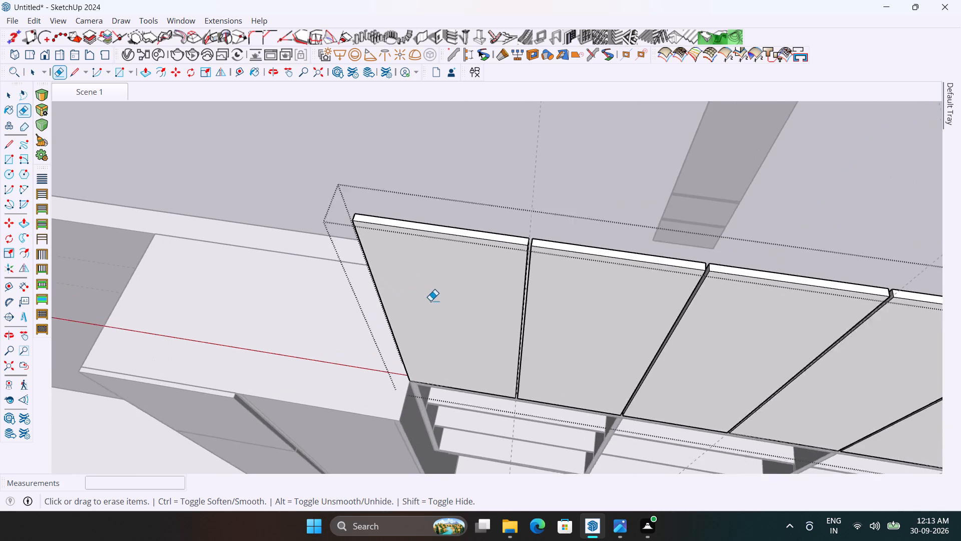
{"action": "scroll", "coordinate": [430, 301], "scroll_direction": "up", "scroll_amount": 1}
{"action": "middle_click_drag", "start_coordinate": [441, 314], "coordinate": [484, 231]}
{"action": "scroll", "coordinate": [422, 278], "scroll_direction": "down", "scroll_amount": 4}
{"action": "middle_click_drag", "start_coordinate": [430, 286], "coordinate": [428, 343]}
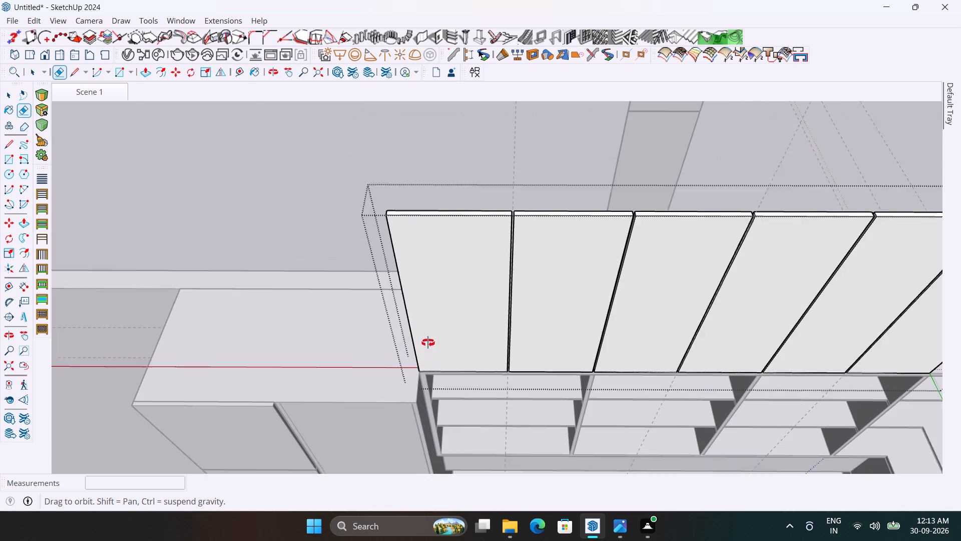
{"action": "middle_click_drag", "start_coordinate": [428, 343], "coordinate": [428, 344]}
{"action": "key", "text": "space"}
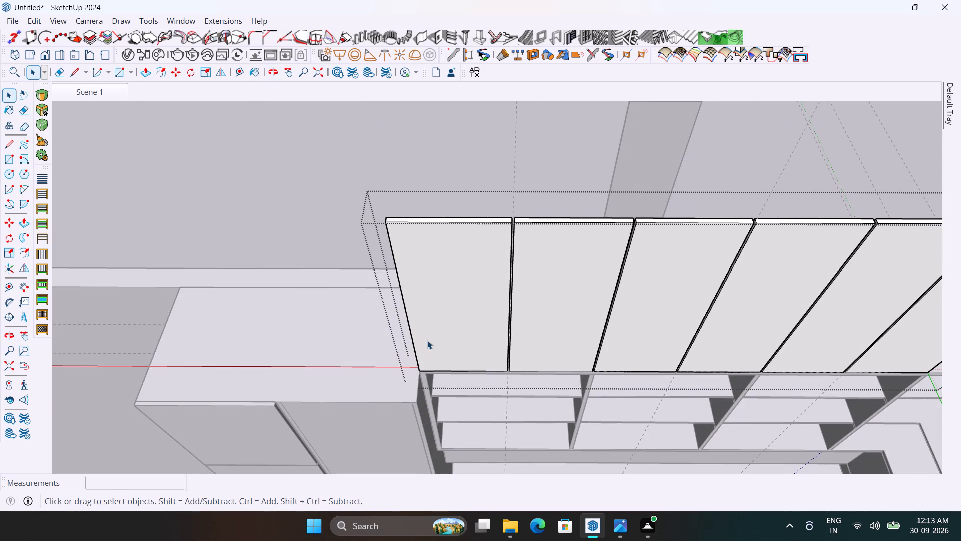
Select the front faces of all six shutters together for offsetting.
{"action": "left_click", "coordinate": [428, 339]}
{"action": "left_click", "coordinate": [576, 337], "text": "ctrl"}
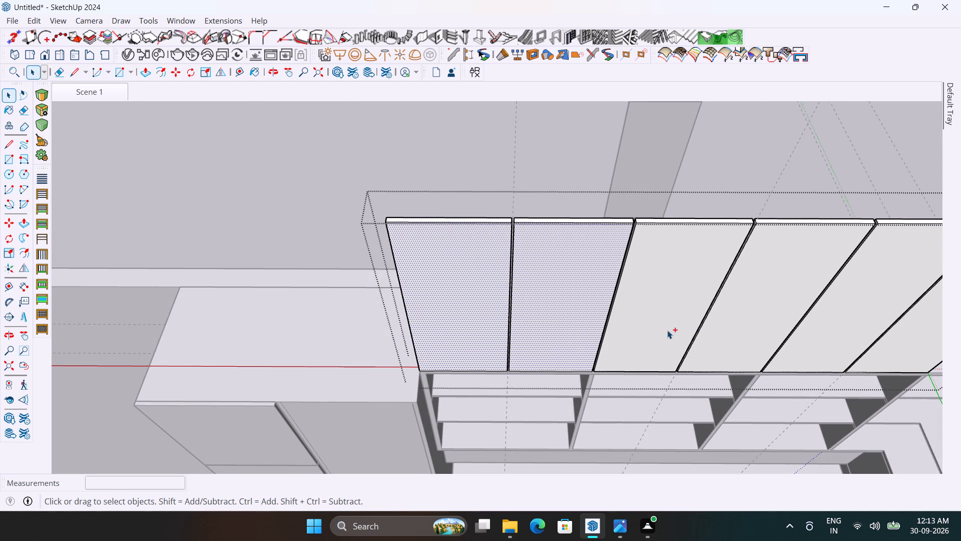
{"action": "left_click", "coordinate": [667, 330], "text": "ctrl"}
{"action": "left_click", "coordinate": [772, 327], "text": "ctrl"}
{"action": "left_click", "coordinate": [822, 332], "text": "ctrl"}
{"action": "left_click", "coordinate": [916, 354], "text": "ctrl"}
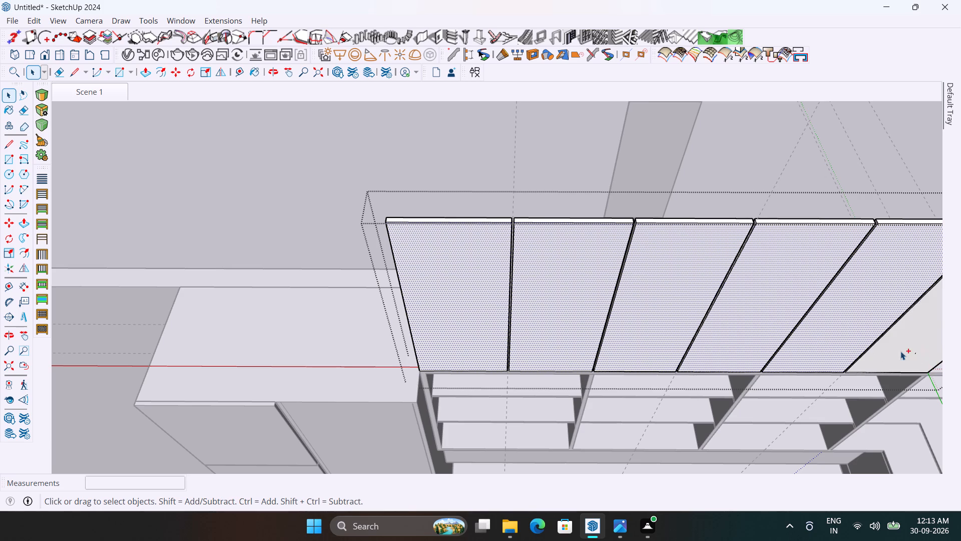
Offset the outline of the first shutter's front face inward by 1.5 inches.
{"action": "scroll", "coordinate": [505, 299], "scroll_direction": "up", "scroll_amount": 1}
{"action": "key", "text": "f"}
{"action": "scroll", "coordinate": [446, 289], "scroll_direction": "up", "scroll_amount": 4}
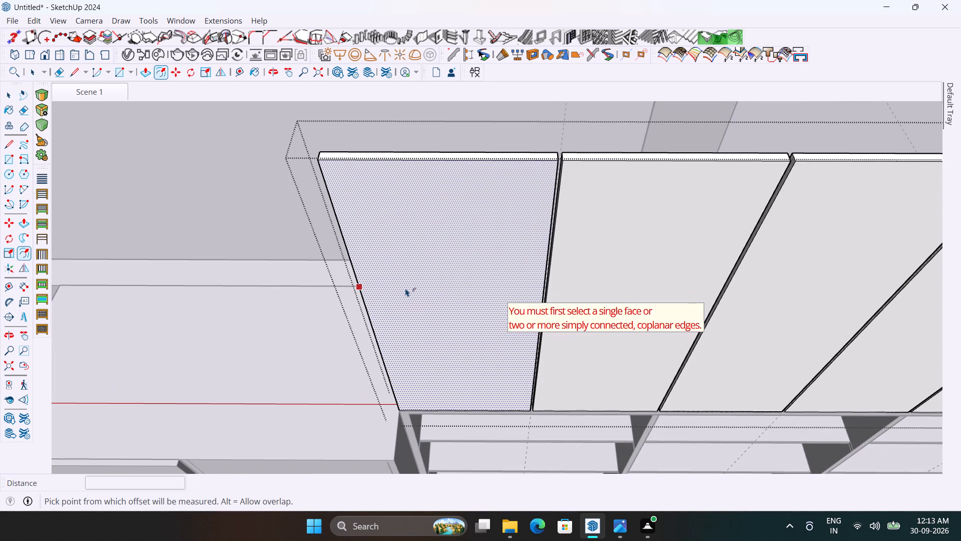
{"action": "left_click", "coordinate": [405, 288]}
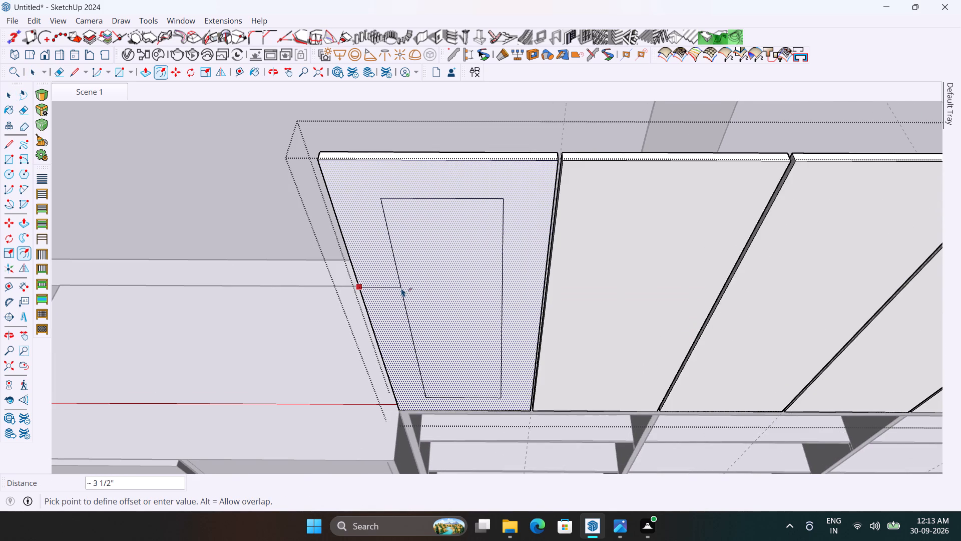
{"action": "type", "text": "1."}
{"action": "key", "text": "5"}
{"action": "key", "text": "Return"}
Place a horizontal guide 6 inches below the top edge of the first shutter's inner rectangle.
{"action": "middle_click_drag", "start_coordinate": [401, 288], "coordinate": [399, 251]}
{"action": "scroll", "coordinate": [398, 250], "scroll_direction": "down", "scroll_amount": 3}
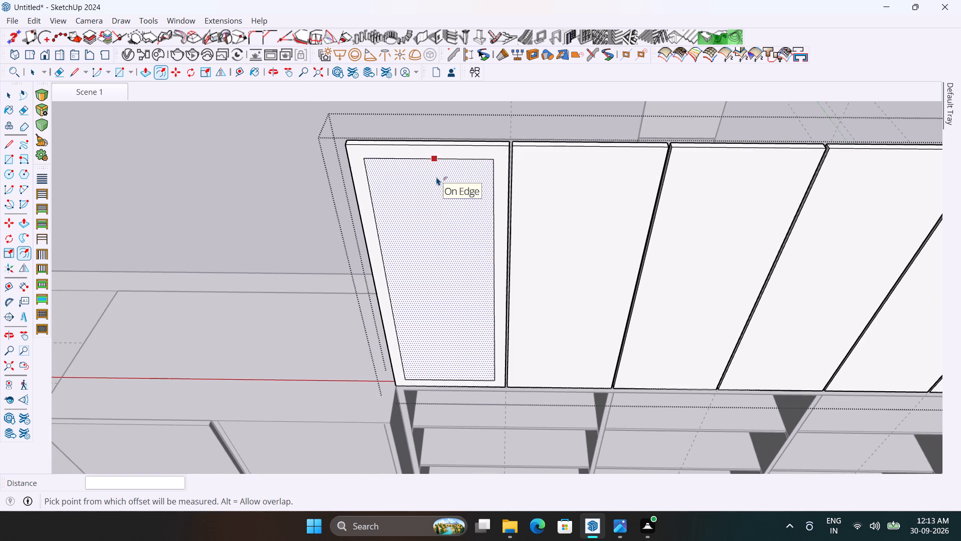
{"action": "key", "text": "t"}
{"action": "left_click", "coordinate": [431, 161]}
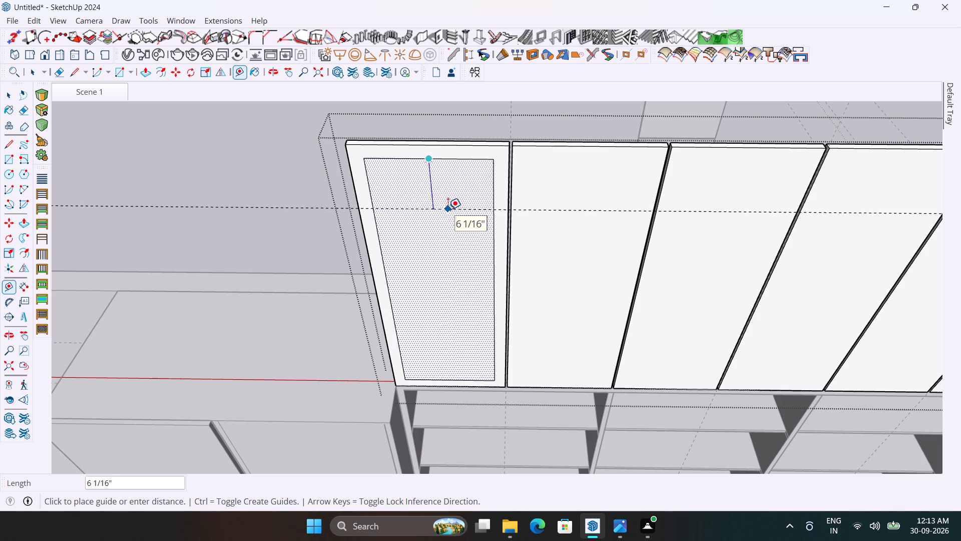
{"action": "key", "text": "6"}
{"action": "key", "text": "Return"}
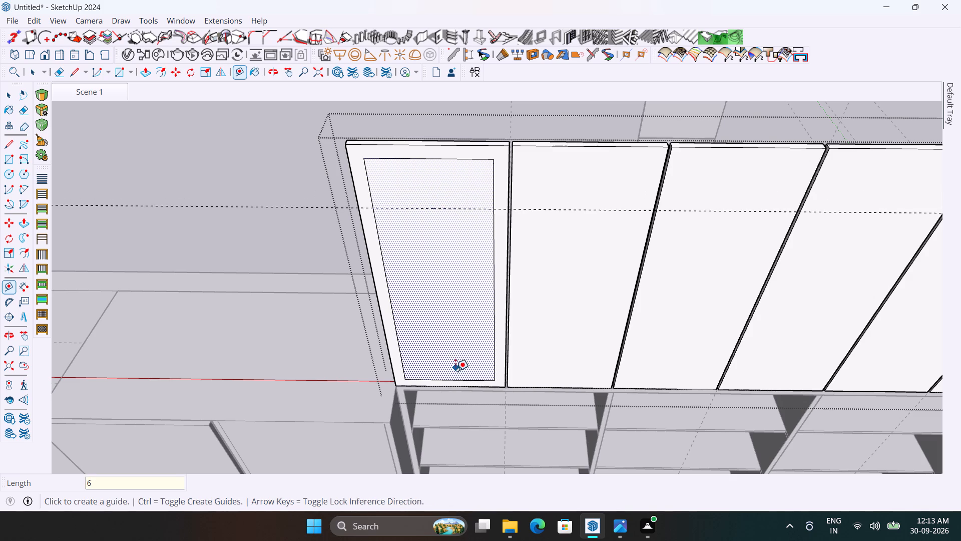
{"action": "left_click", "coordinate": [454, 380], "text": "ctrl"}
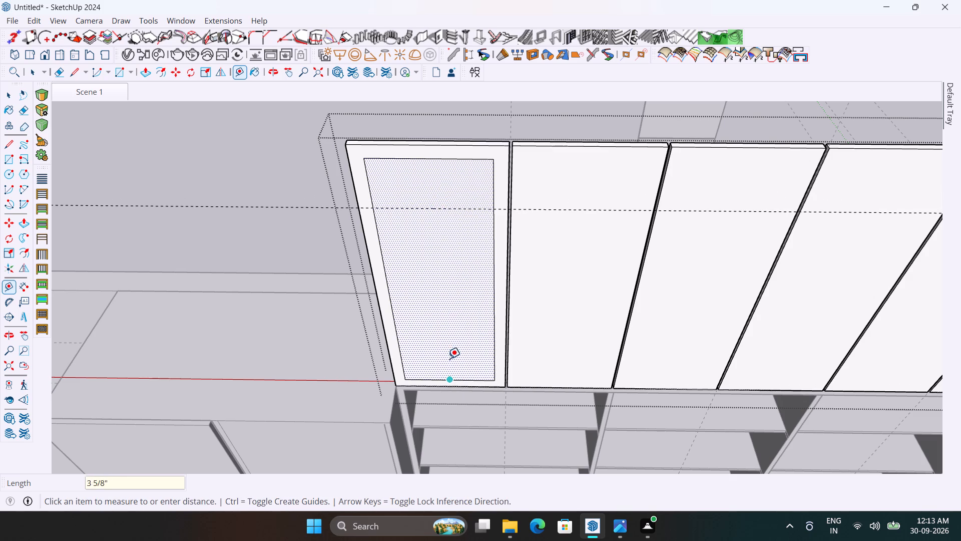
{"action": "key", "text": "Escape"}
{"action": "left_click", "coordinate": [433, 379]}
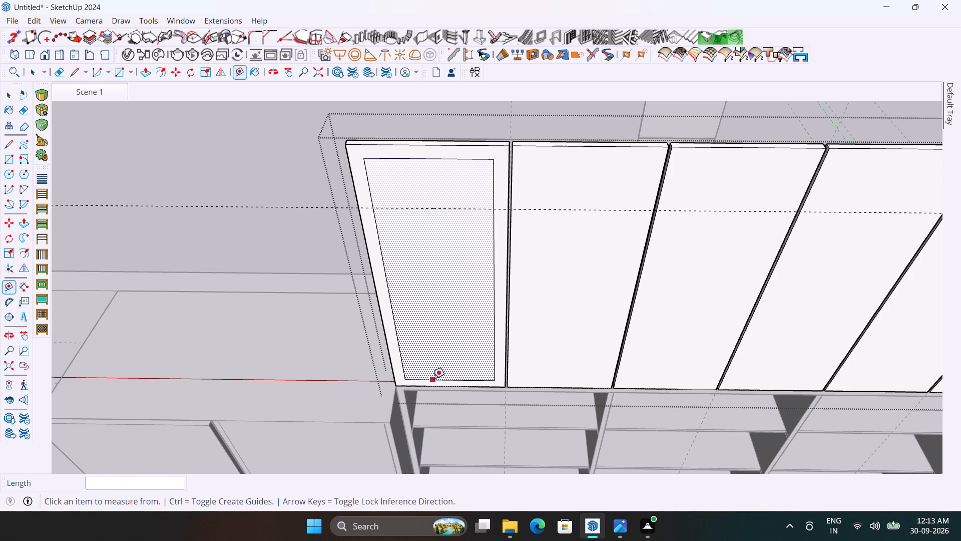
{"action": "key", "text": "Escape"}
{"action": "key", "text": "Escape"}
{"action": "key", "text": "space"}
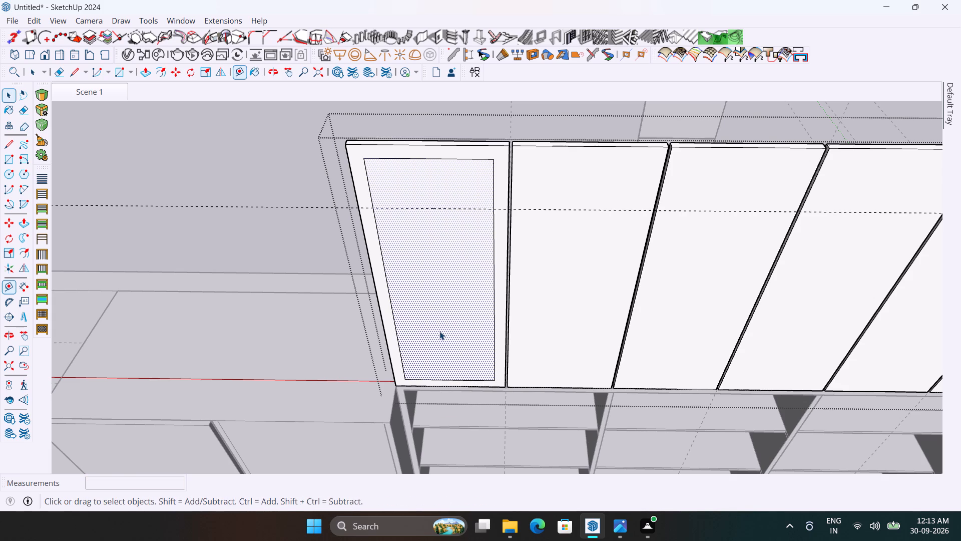
Place a horizontal guide 6 inches above the bottom edge of the first shutter's inner rectangle.
{"action": "type", "text": "t"}
{"action": "left_click", "coordinate": [474, 380]}
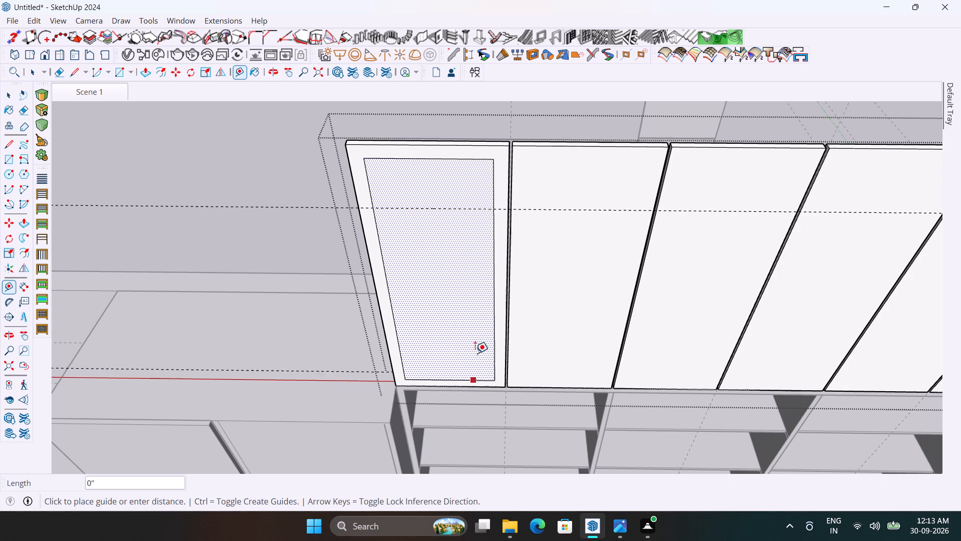
{"action": "key", "text": "6"}
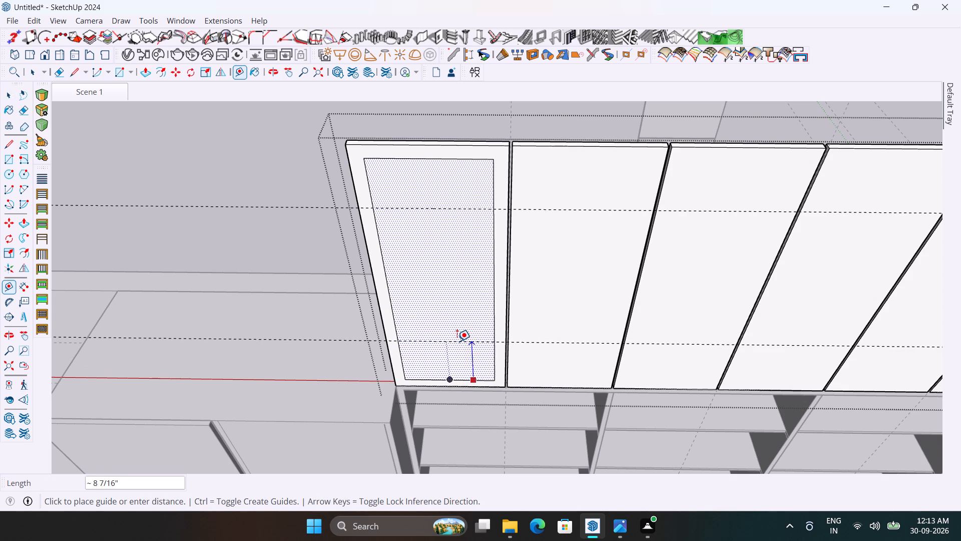
{"action": "key", "text": "Return"}
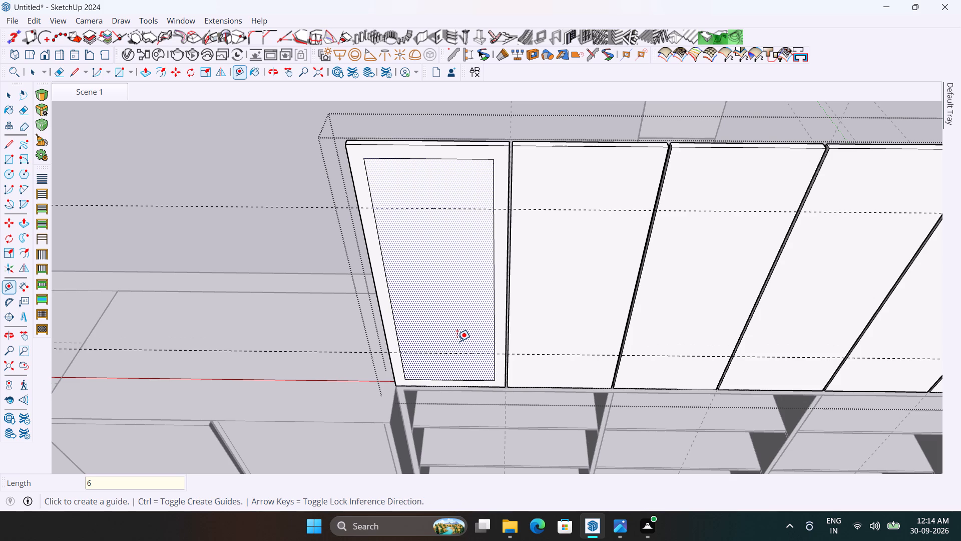
Draw an upward arc across the first shutter's inner rectangle at the upper guide, with a 6 inch bulge and 100 segments.
{"action": "key", "text": "a"}
{"action": "scroll", "coordinate": [376, 197], "scroll_direction": "up", "scroll_amount": 2}
{"action": "left_click", "coordinate": [373, 210]}
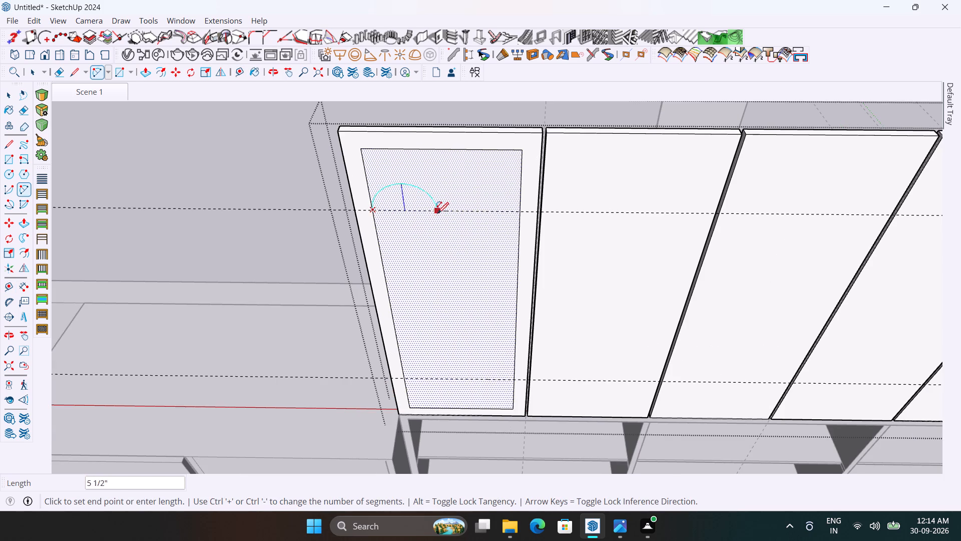
{"action": "scroll", "coordinate": [470, 213], "scroll_direction": "up", "scroll_amount": 2}
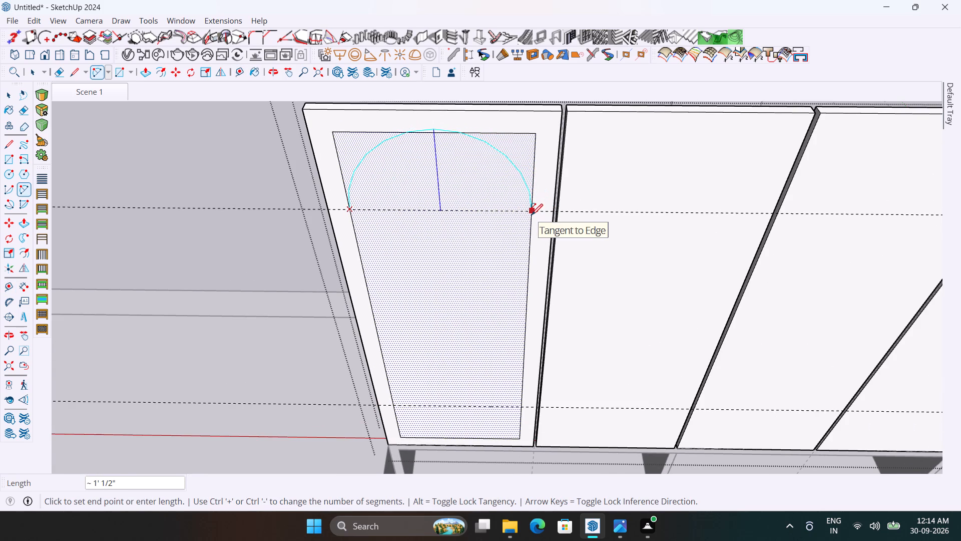
{"action": "left_click", "coordinate": [532, 215]}
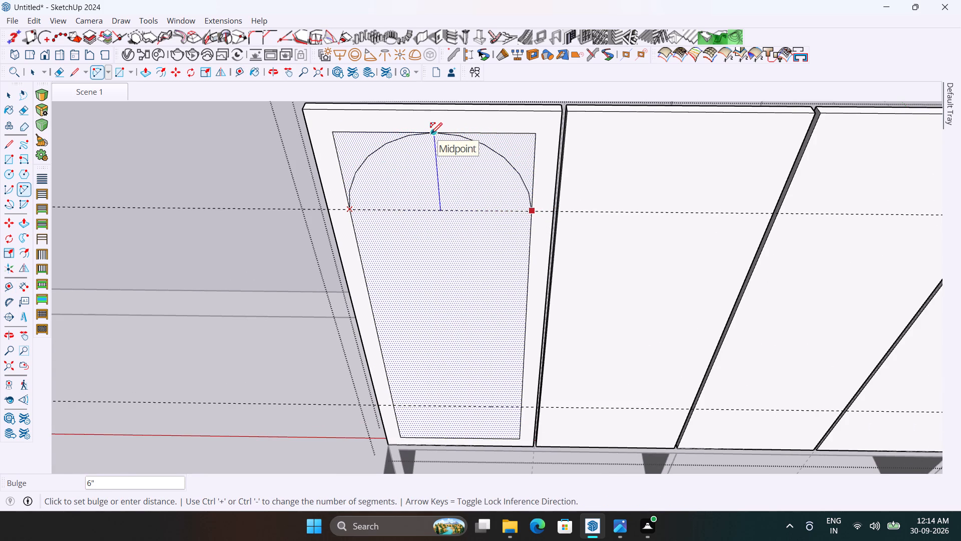
{"action": "left_click", "coordinate": [431, 134]}
{"action": "type", "text": "100"}
{"action": "key", "text": "s"}
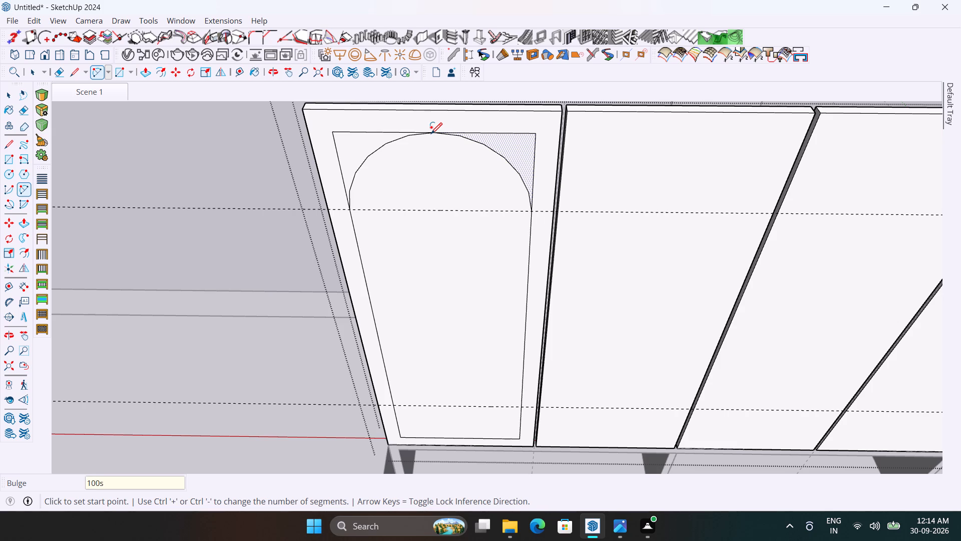
{"action": "key", "text": "Return"}
Draw a downward arc across the first shutter's inner rectangle at the lower guide, with a 6 inch bulge reaching the bottom edge.
{"action": "scroll", "coordinate": [431, 134], "scroll_direction": "down", "scroll_amount": 3}
{"action": "middle_click_drag", "start_coordinate": [471, 210], "coordinate": [444, 107]}
{"action": "scroll", "coordinate": [419, 168], "scroll_direction": "down", "scroll_amount": 4}
{"action": "scroll", "coordinate": [421, 296], "scroll_direction": "up", "scroll_amount": 7}
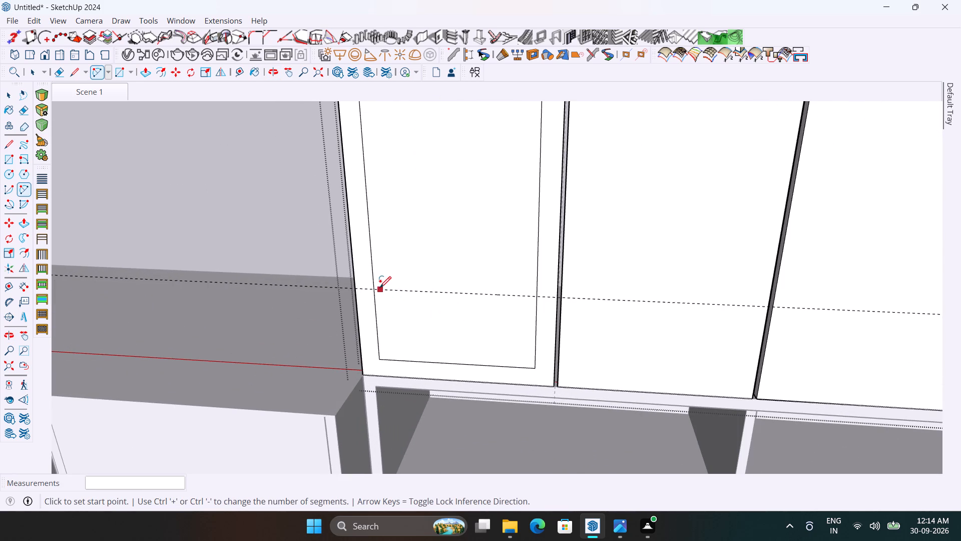
{"action": "left_click", "coordinate": [373, 288]}
{"action": "left_click", "coordinate": [539, 297]}
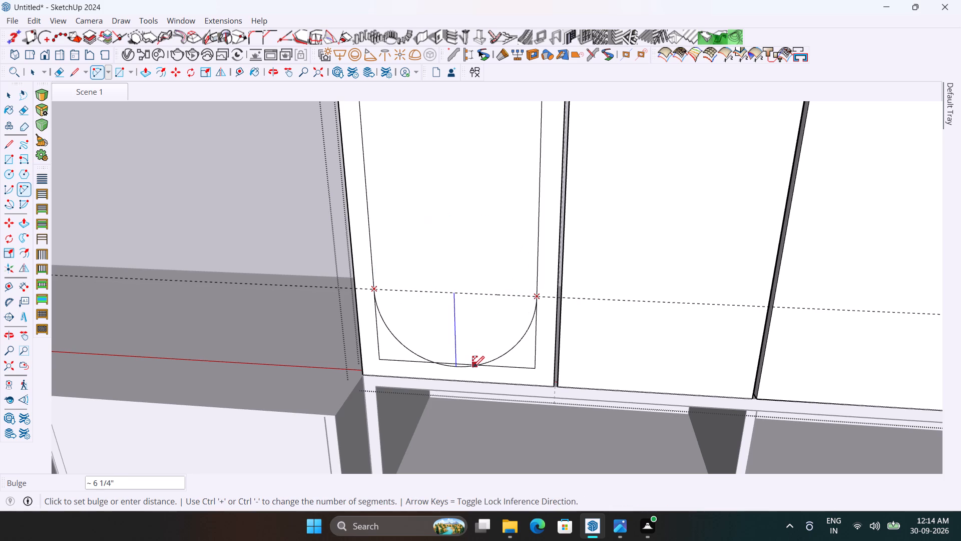
{"action": "scroll", "coordinate": [454, 366], "scroll_direction": "up", "scroll_amount": 6}
{"action": "left_click", "coordinate": [457, 363]}
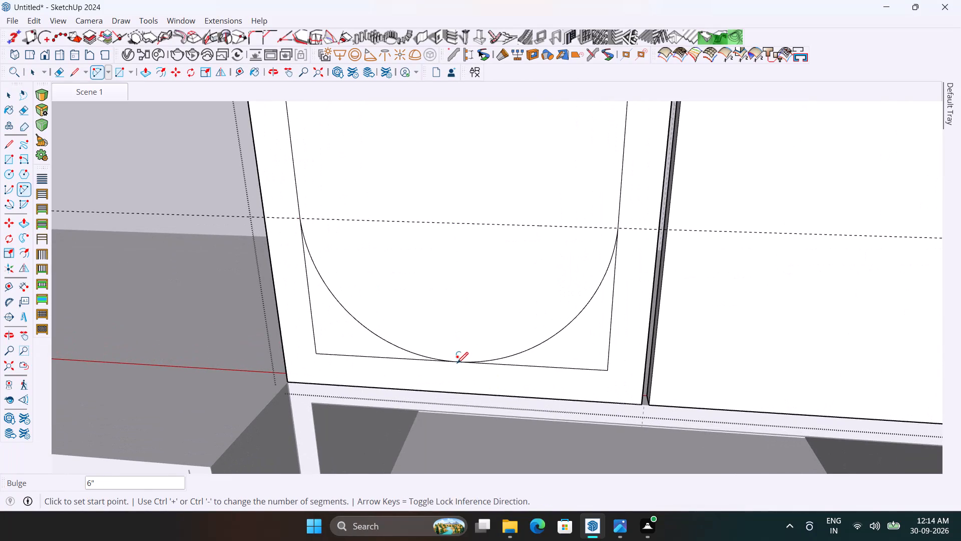
Examine the first shutter's rounded inner outline and the neighbouring plain shutters from several angles.
{"action": "scroll", "coordinate": [392, 322], "scroll_direction": "down", "scroll_amount": 16}
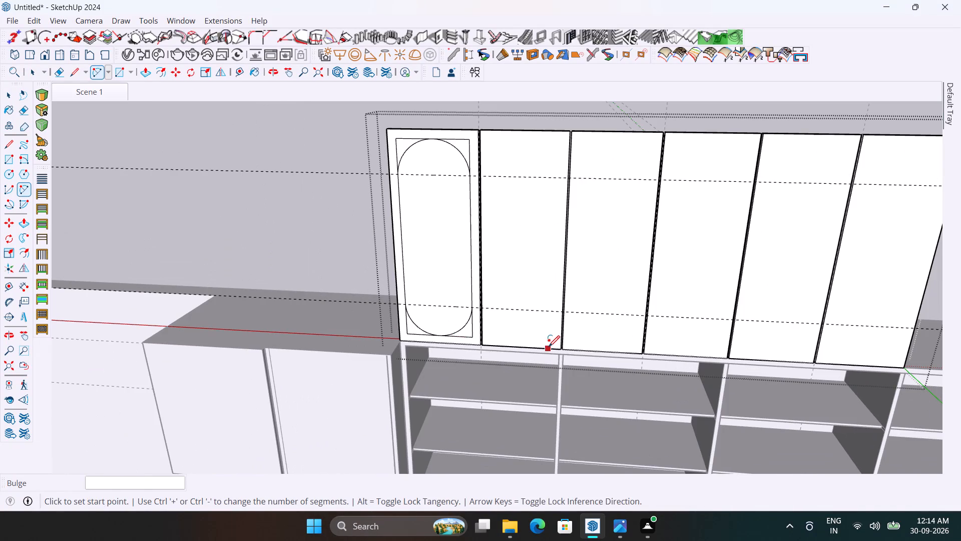
{"action": "key", "text": "space"}
{"action": "middle_click_drag", "start_coordinate": [431, 295], "coordinate": [460, 318]}
{"action": "scroll", "coordinate": [463, 212], "scroll_direction": "up", "scroll_amount": 2}
{"action": "middle_click_drag", "start_coordinate": [467, 232], "coordinate": [505, 273]}
{"action": "scroll", "coordinate": [472, 236], "scroll_direction": "up", "scroll_amount": 1}
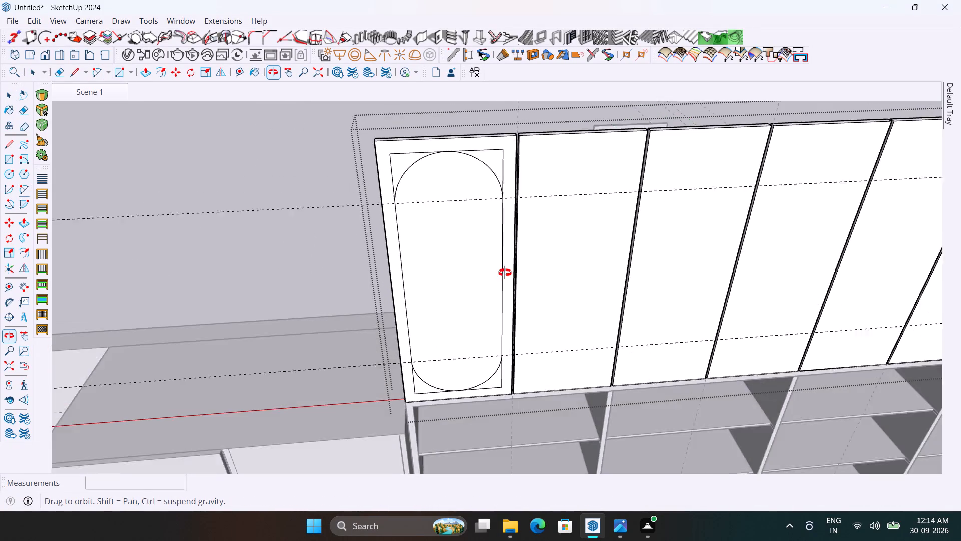
{"action": "middle_click_drag", "start_coordinate": [505, 273], "coordinate": [555, 289]}
{"action": "scroll", "coordinate": [488, 252], "scroll_direction": "up", "scroll_amount": 1}
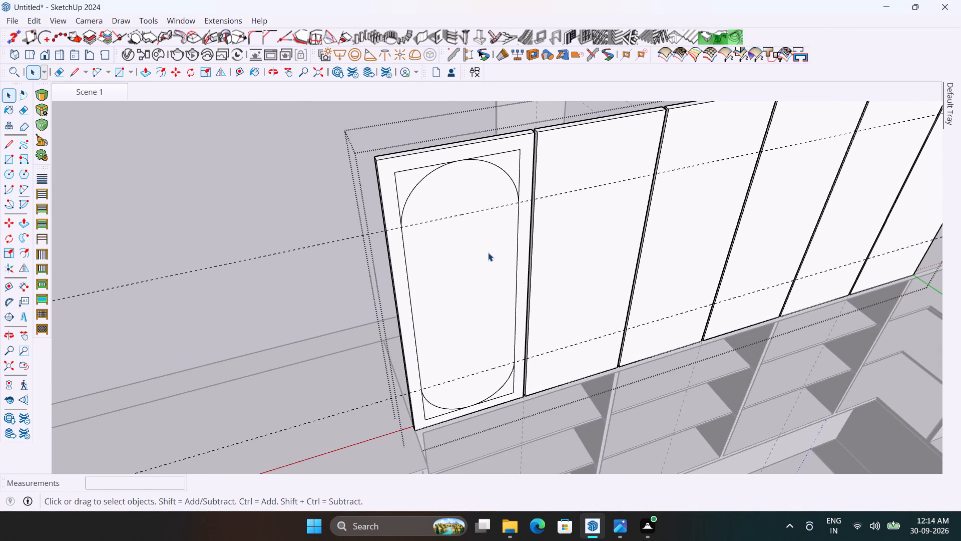
{"action": "scroll", "coordinate": [470, 232], "scroll_direction": "down", "scroll_amount": 2}
{"action": "scroll", "coordinate": [491, 141], "scroll_direction": "up", "scroll_amount": 2}
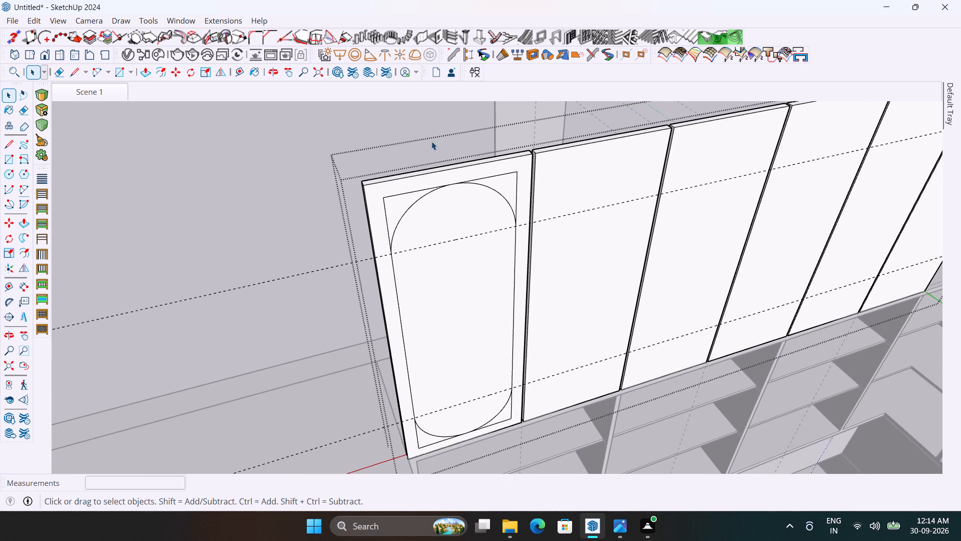
{"action": "scroll", "coordinate": [431, 141], "scroll_direction": "down", "scroll_amount": 2}
{"action": "scroll", "coordinate": [482, 177], "scroll_direction": "up", "scroll_amount": 3}
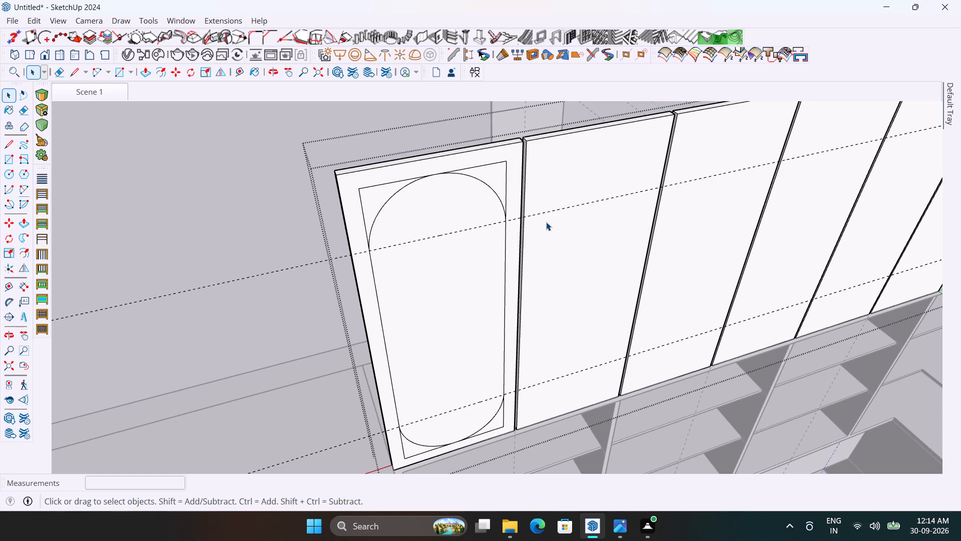
{"action": "scroll", "coordinate": [546, 222], "scroll_direction": "down", "scroll_amount": 3}
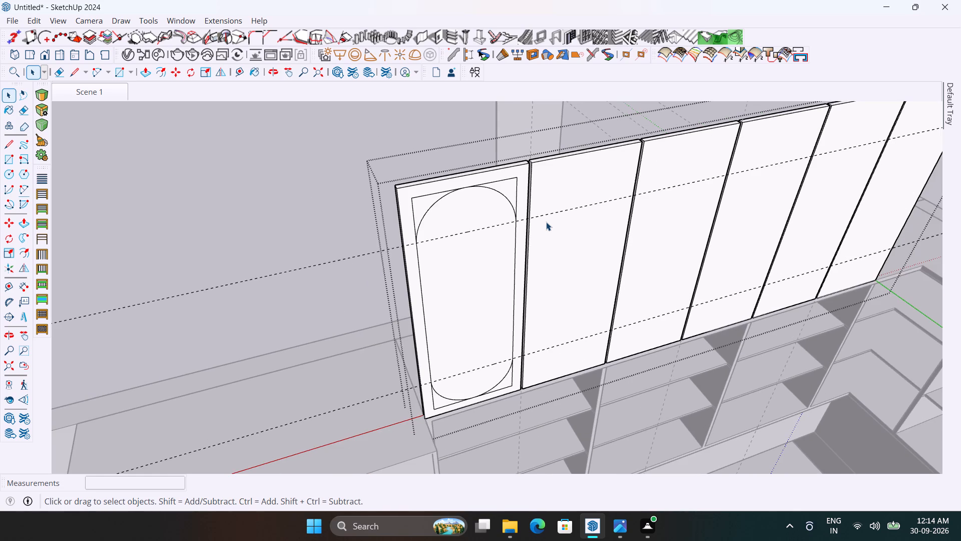
Offset the outline of the second shutter's front face inward by 1.5 inches.
{"action": "key", "text": "f"}
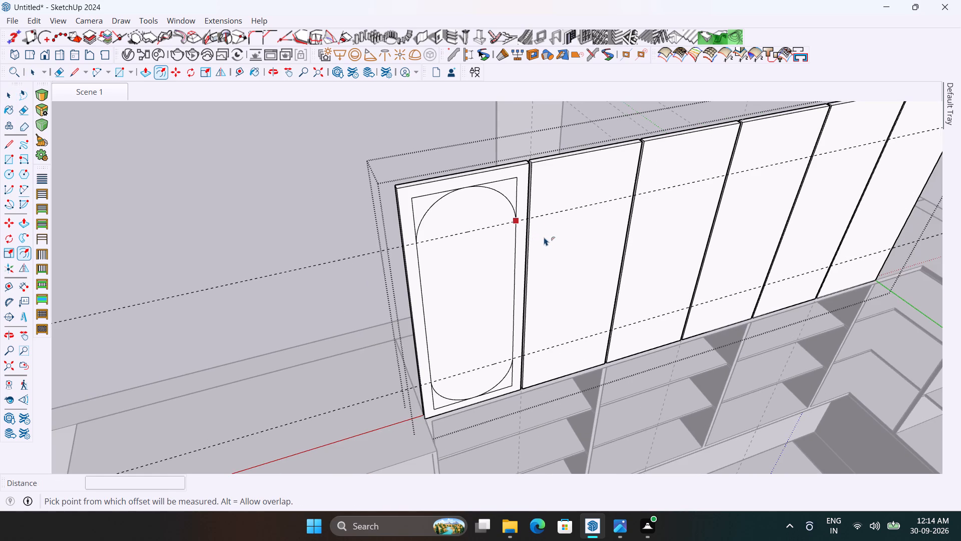
{"action": "key", "text": "space"}
{"action": "left_click", "coordinate": [549, 235]}
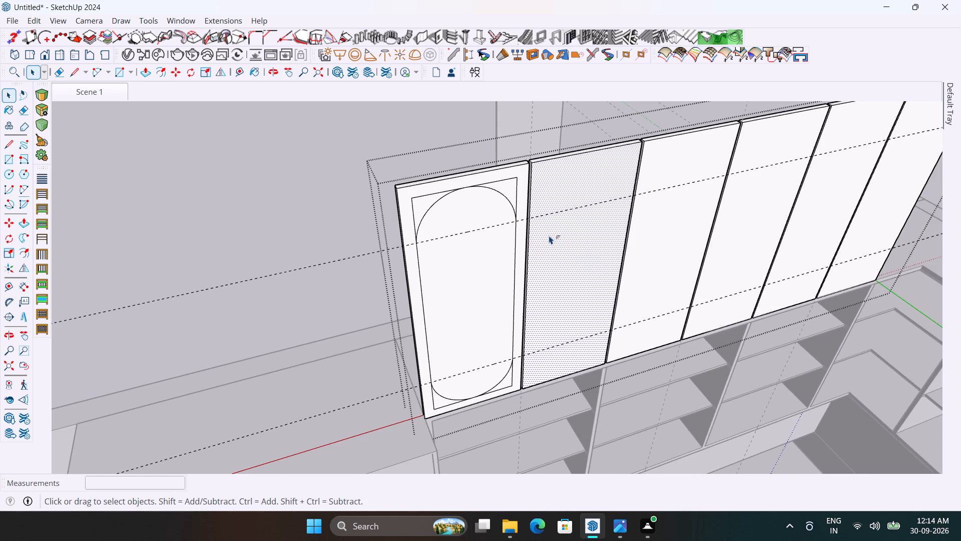
{"action": "key", "text": "f"}
{"action": "left_click", "coordinate": [536, 245]}
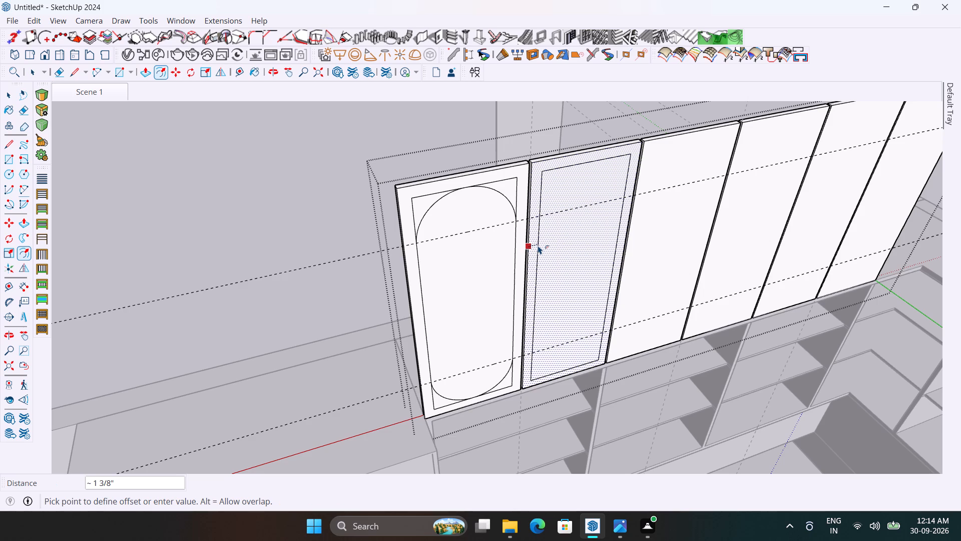
{"action": "type", "text": "1.5"}
{"action": "key", "text": "Return"}
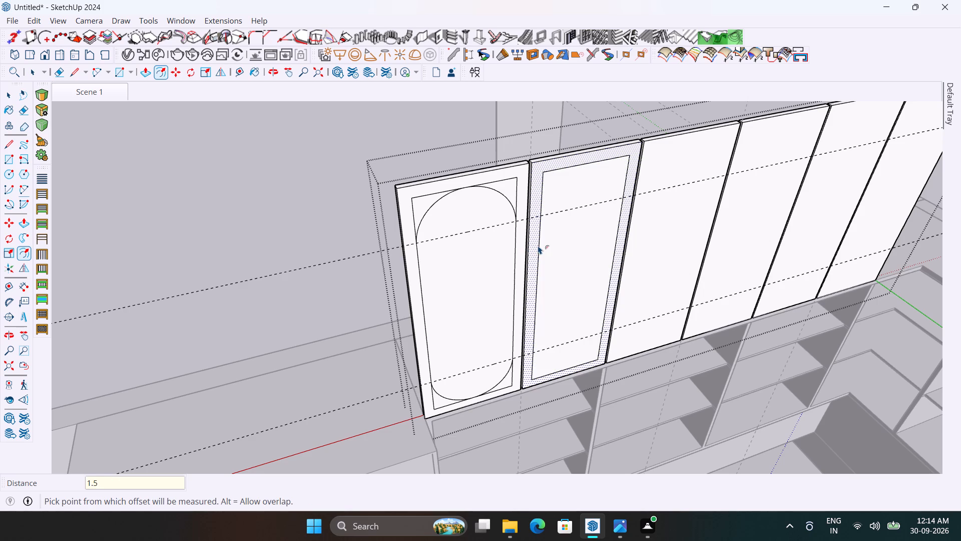
{"action": "key", "text": "space"}
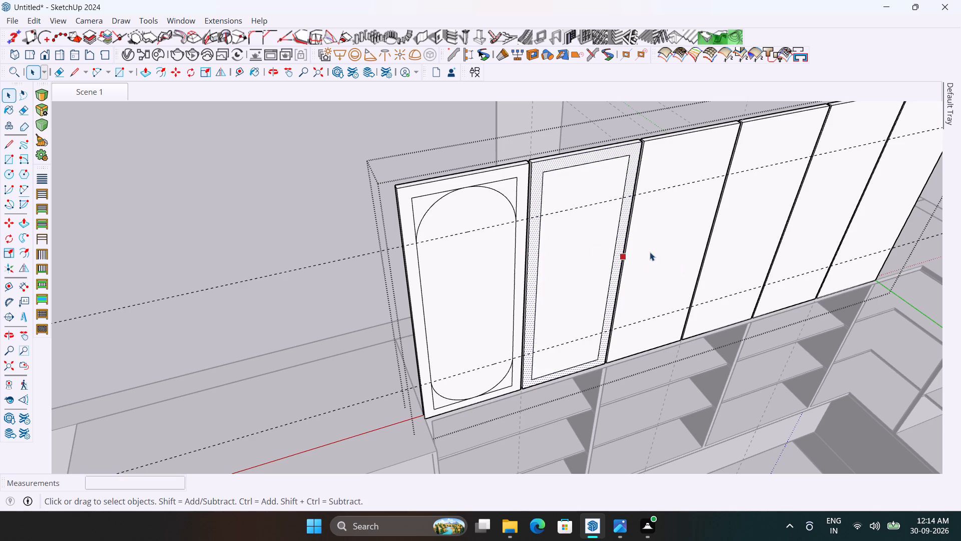
Leave the shutter group's editing mode and select the whole group of six shutters.
{"action": "left_click", "coordinate": [324, 169]}
{"action": "scroll", "coordinate": [273, 161], "scroll_direction": "down", "scroll_amount": 3}
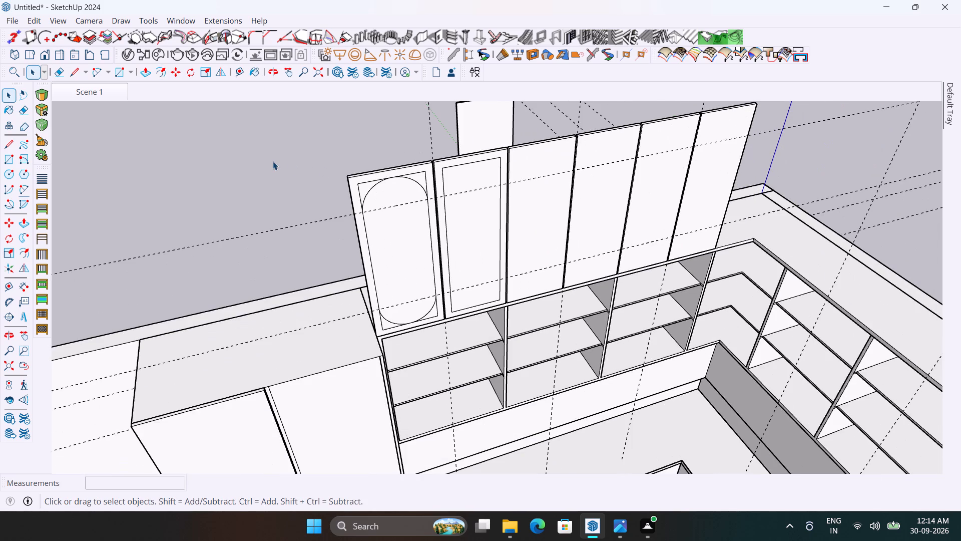
{"action": "scroll", "coordinate": [536, 195], "scroll_direction": "up", "scroll_amount": 3}
{"action": "left_click", "coordinate": [537, 195]}
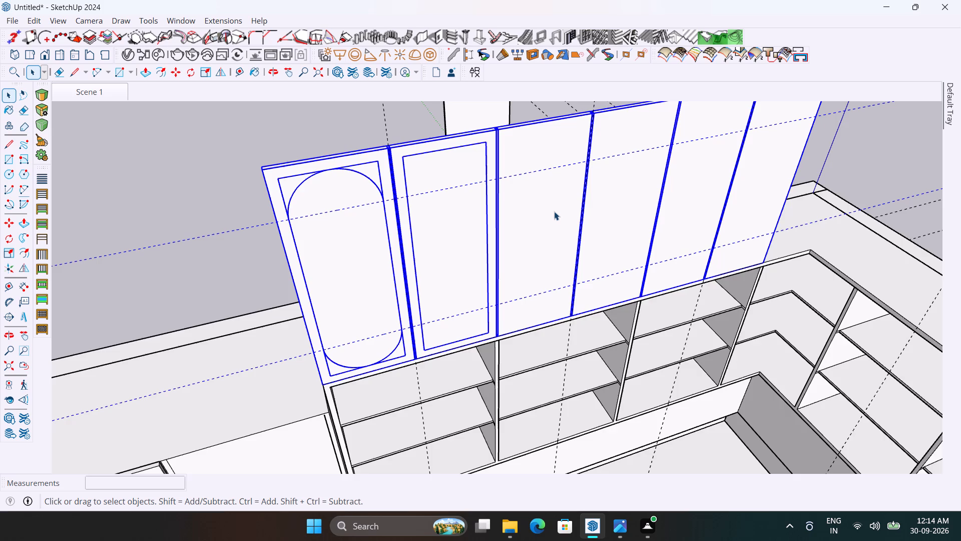
Repeat the 1.5 inch inward offset on the front faces of the third, fourth, fifth and sixth shutters.
{"action": "double_click", "coordinate": [553, 211]}
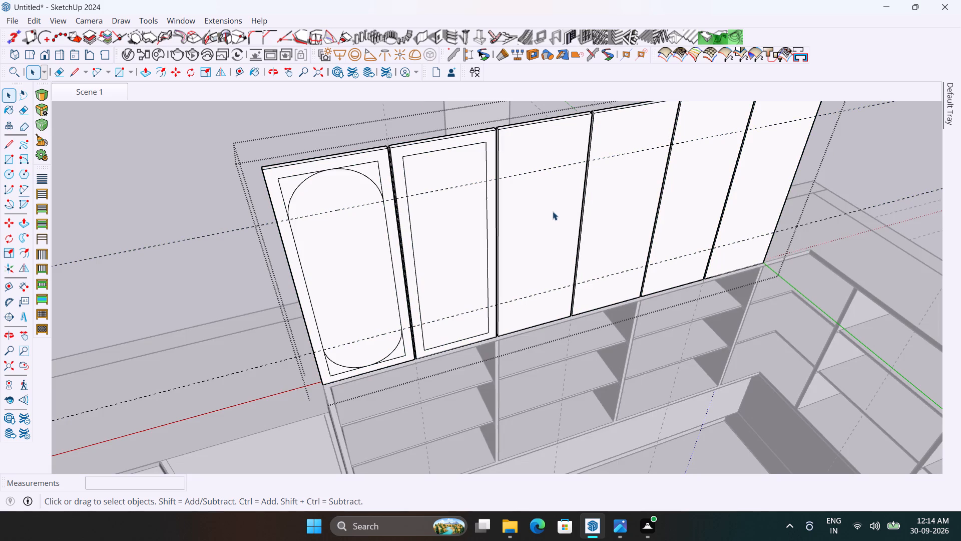
{"action": "key", "text": "f"}
{"action": "double_click", "coordinate": [529, 211]}
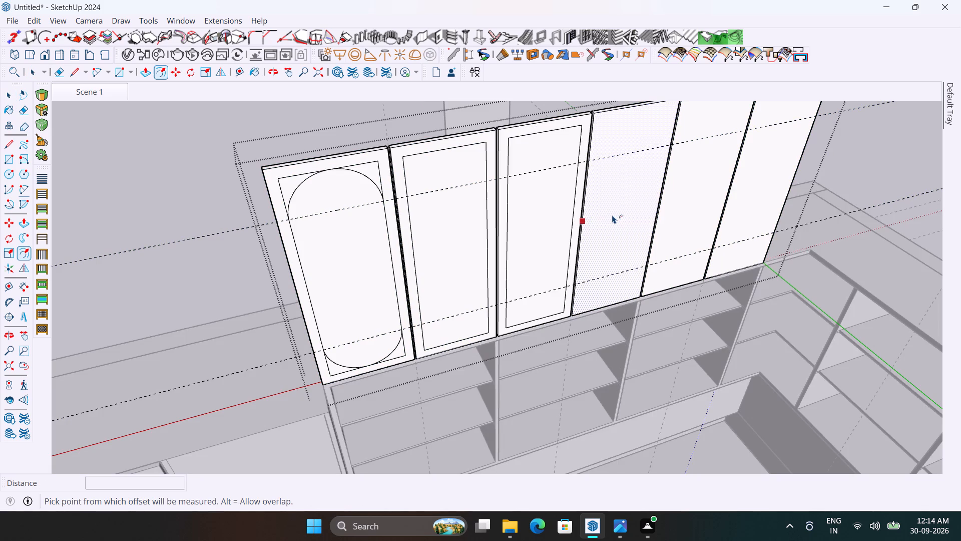
{"action": "double_click", "coordinate": [612, 215]}
{"action": "double_click", "coordinate": [676, 218]}
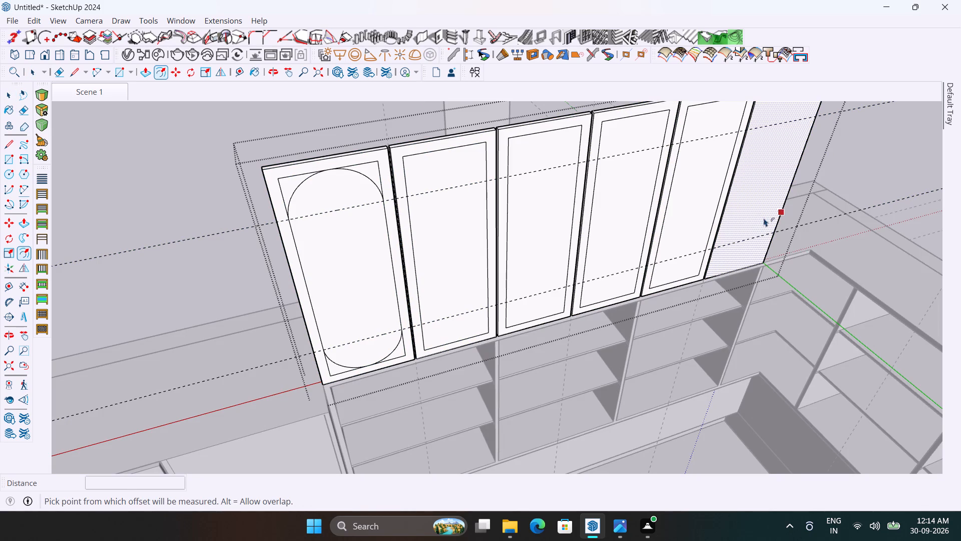
{"action": "double_click", "coordinate": [766, 216]}
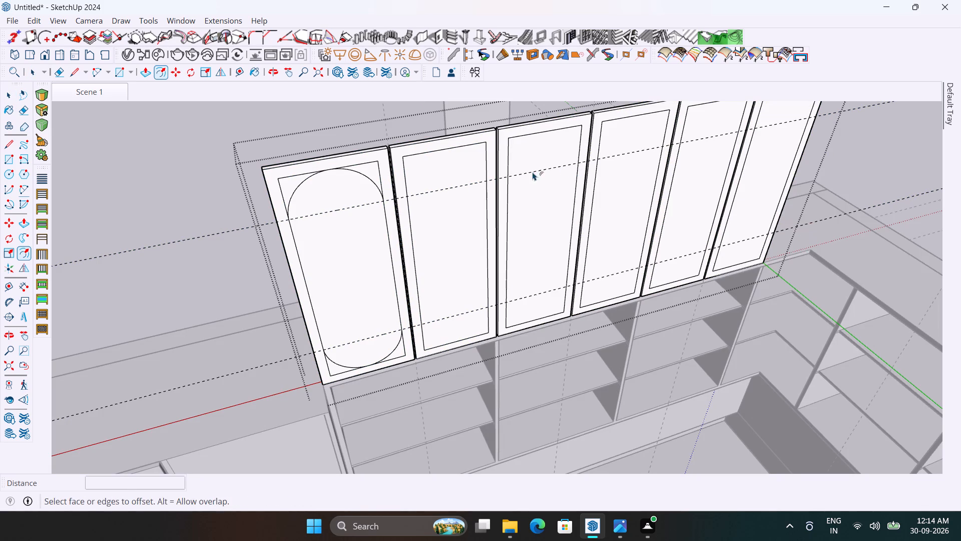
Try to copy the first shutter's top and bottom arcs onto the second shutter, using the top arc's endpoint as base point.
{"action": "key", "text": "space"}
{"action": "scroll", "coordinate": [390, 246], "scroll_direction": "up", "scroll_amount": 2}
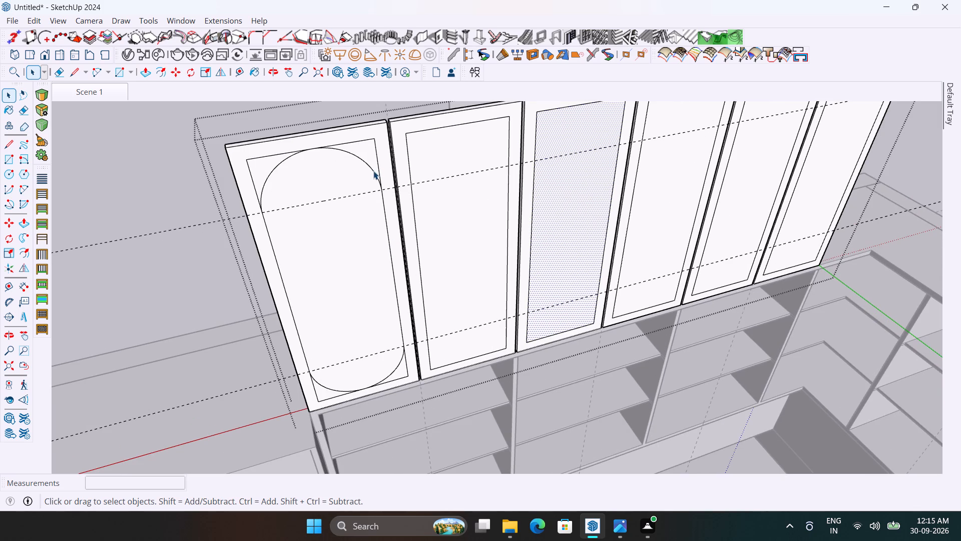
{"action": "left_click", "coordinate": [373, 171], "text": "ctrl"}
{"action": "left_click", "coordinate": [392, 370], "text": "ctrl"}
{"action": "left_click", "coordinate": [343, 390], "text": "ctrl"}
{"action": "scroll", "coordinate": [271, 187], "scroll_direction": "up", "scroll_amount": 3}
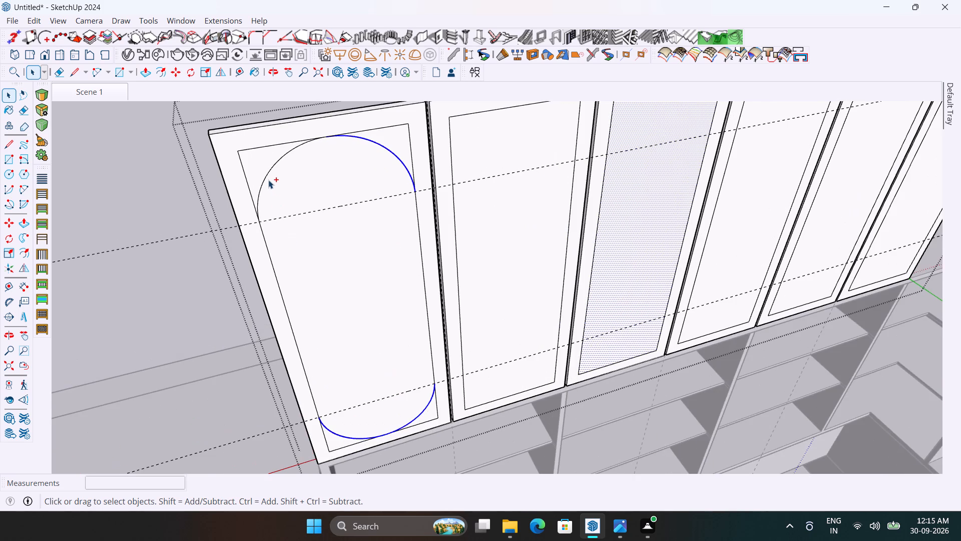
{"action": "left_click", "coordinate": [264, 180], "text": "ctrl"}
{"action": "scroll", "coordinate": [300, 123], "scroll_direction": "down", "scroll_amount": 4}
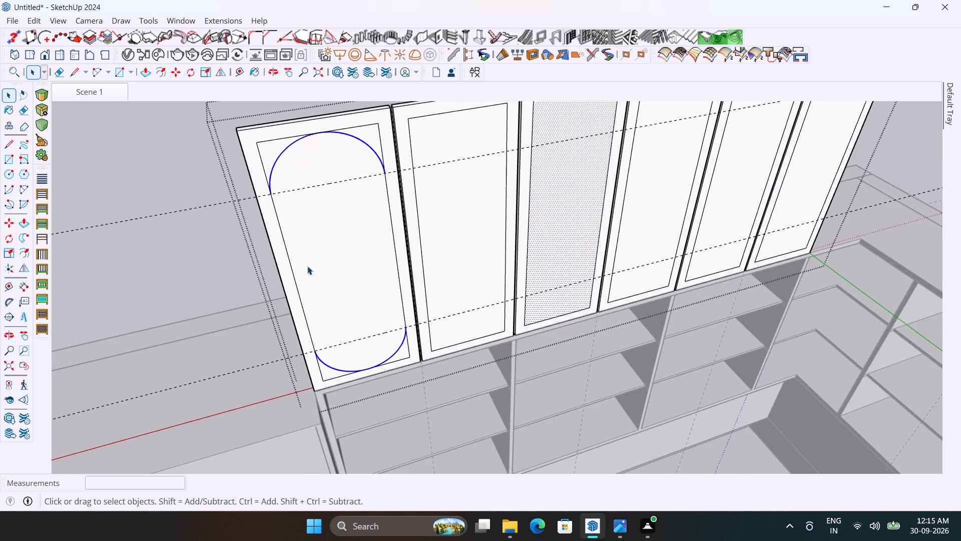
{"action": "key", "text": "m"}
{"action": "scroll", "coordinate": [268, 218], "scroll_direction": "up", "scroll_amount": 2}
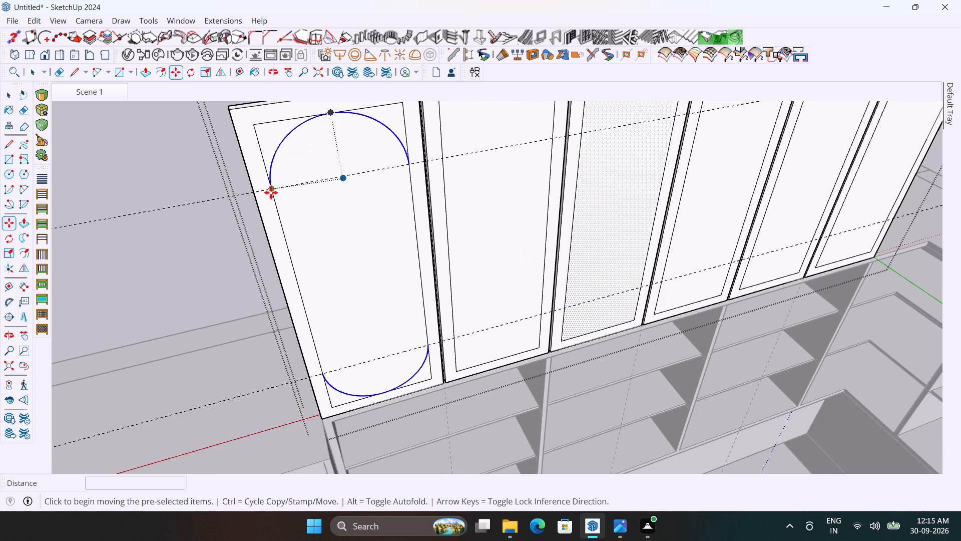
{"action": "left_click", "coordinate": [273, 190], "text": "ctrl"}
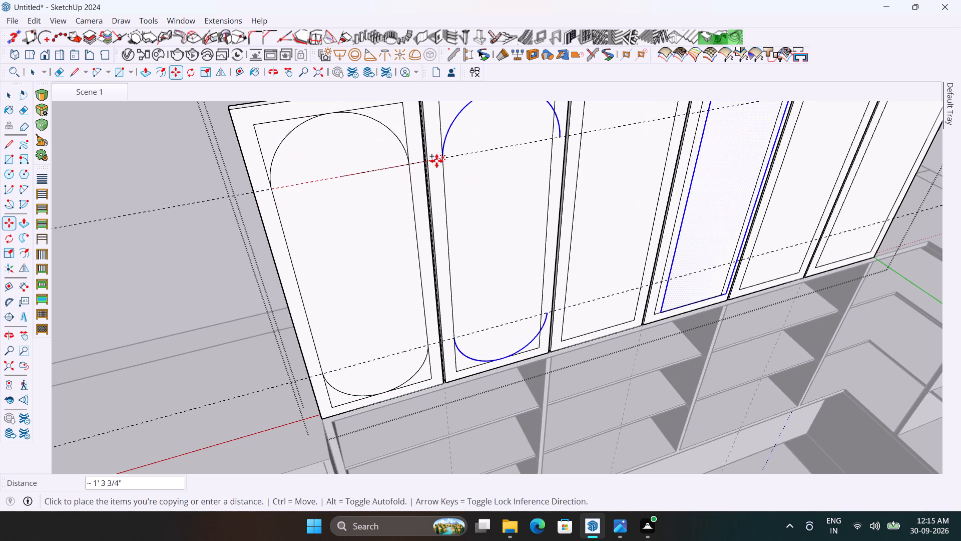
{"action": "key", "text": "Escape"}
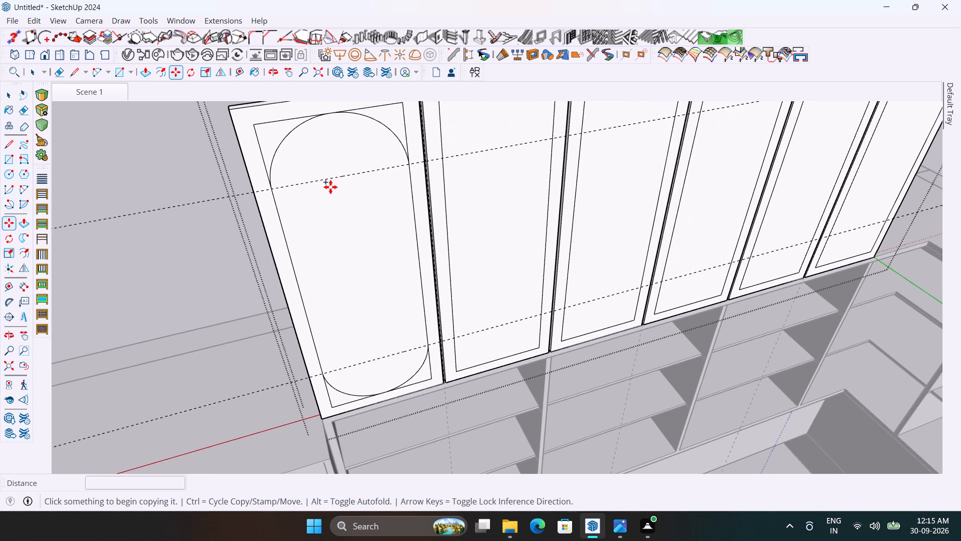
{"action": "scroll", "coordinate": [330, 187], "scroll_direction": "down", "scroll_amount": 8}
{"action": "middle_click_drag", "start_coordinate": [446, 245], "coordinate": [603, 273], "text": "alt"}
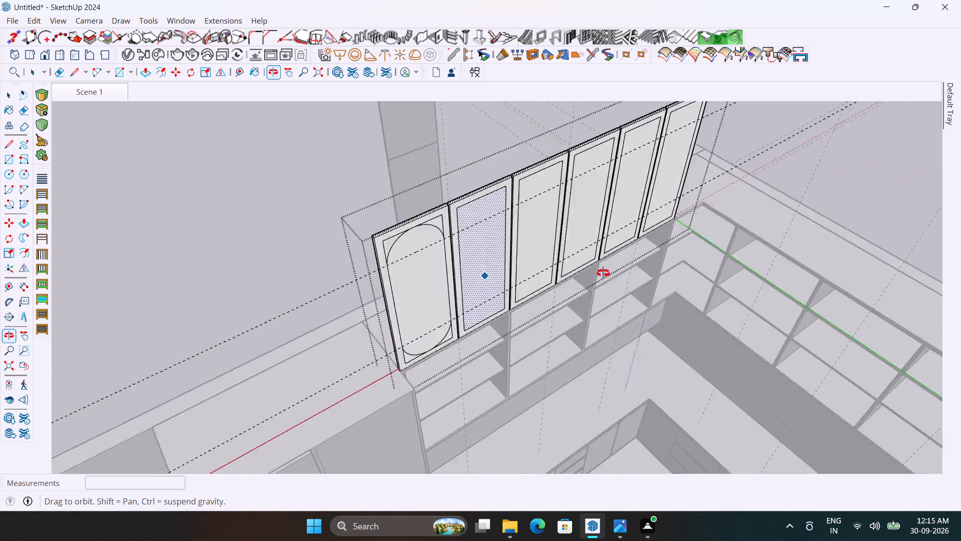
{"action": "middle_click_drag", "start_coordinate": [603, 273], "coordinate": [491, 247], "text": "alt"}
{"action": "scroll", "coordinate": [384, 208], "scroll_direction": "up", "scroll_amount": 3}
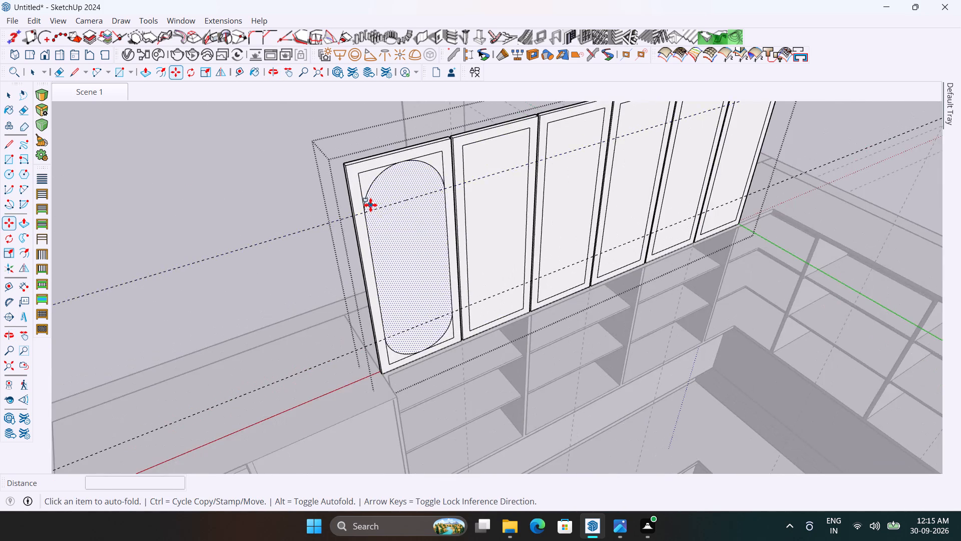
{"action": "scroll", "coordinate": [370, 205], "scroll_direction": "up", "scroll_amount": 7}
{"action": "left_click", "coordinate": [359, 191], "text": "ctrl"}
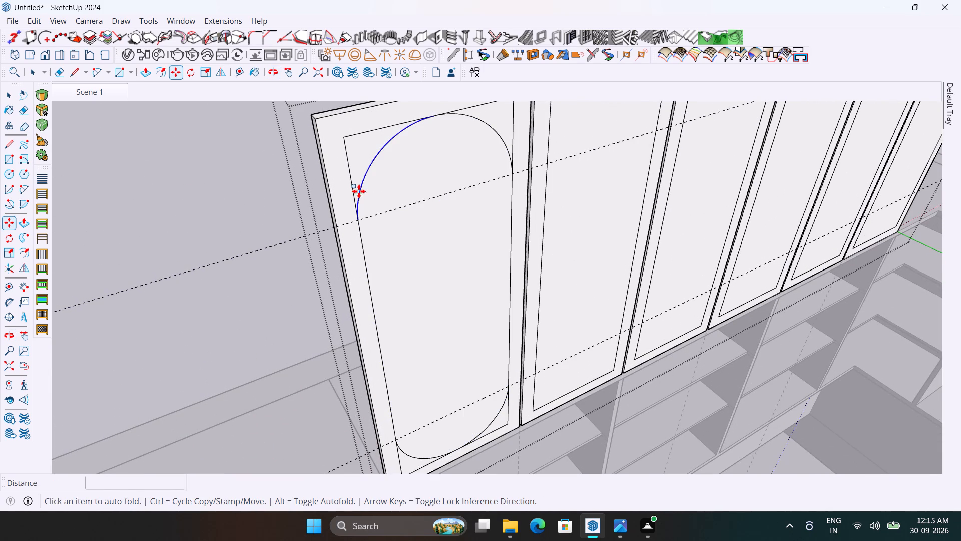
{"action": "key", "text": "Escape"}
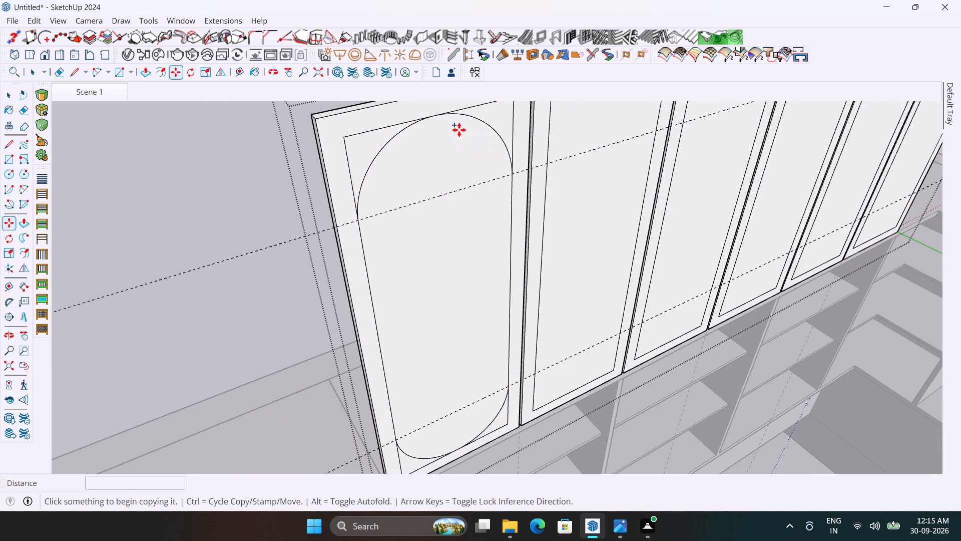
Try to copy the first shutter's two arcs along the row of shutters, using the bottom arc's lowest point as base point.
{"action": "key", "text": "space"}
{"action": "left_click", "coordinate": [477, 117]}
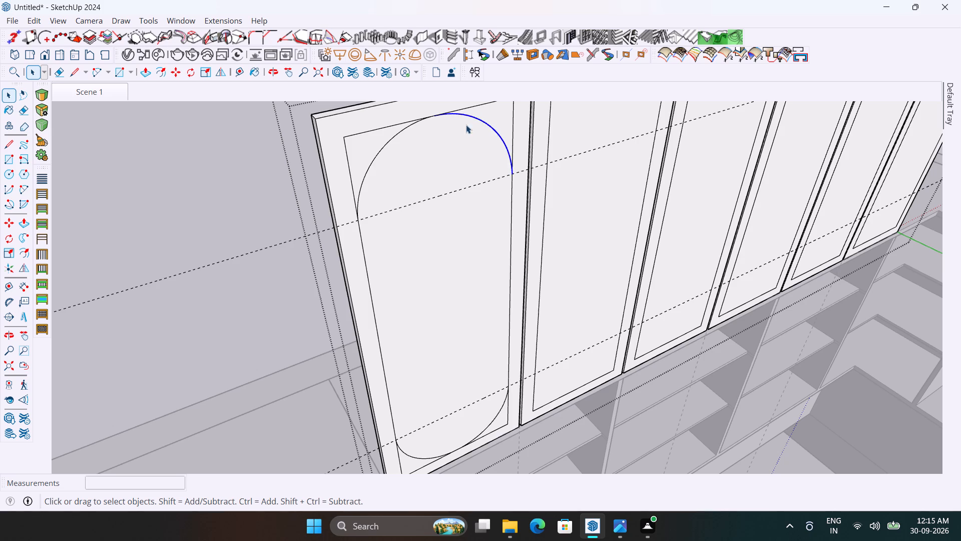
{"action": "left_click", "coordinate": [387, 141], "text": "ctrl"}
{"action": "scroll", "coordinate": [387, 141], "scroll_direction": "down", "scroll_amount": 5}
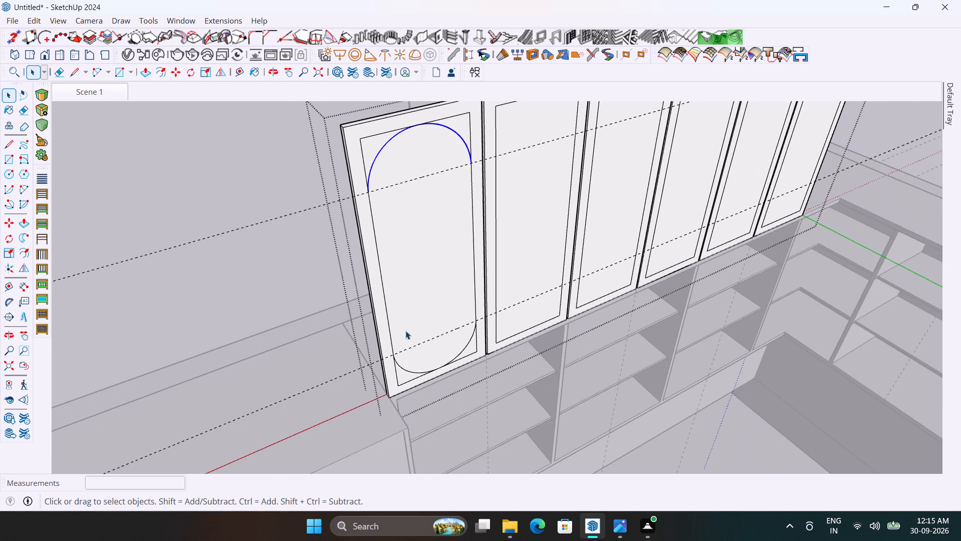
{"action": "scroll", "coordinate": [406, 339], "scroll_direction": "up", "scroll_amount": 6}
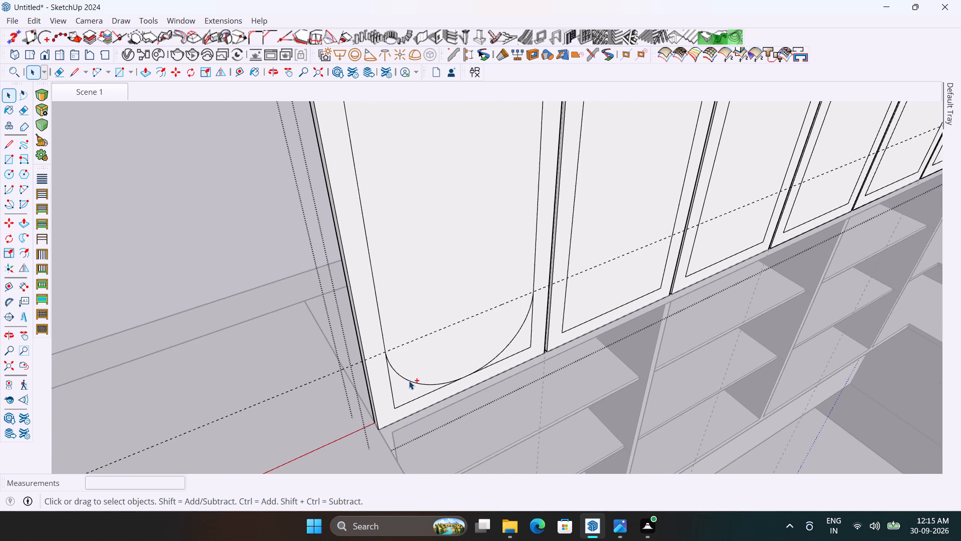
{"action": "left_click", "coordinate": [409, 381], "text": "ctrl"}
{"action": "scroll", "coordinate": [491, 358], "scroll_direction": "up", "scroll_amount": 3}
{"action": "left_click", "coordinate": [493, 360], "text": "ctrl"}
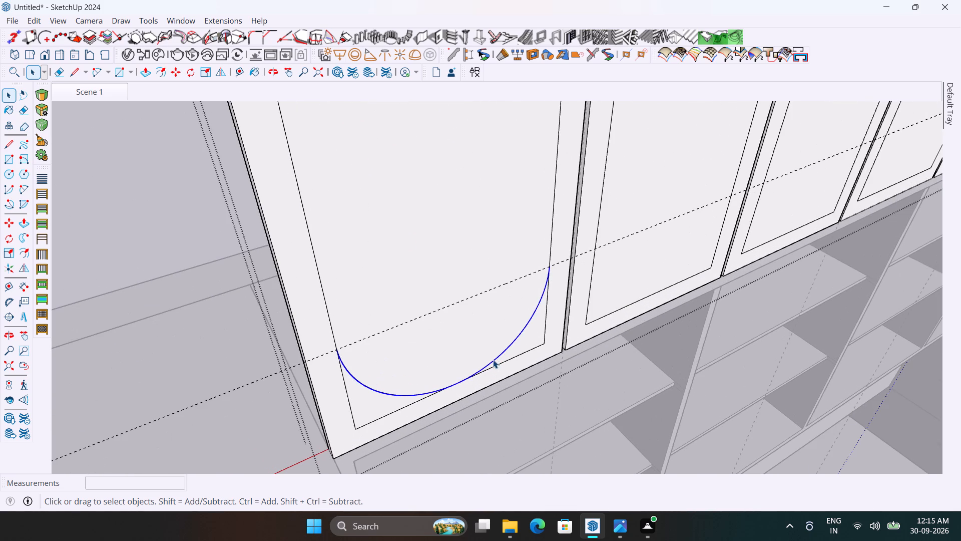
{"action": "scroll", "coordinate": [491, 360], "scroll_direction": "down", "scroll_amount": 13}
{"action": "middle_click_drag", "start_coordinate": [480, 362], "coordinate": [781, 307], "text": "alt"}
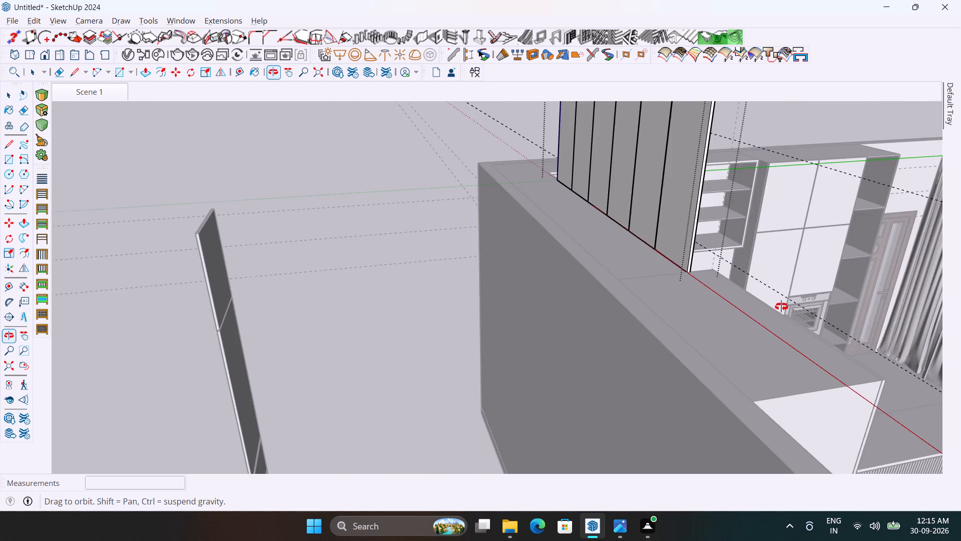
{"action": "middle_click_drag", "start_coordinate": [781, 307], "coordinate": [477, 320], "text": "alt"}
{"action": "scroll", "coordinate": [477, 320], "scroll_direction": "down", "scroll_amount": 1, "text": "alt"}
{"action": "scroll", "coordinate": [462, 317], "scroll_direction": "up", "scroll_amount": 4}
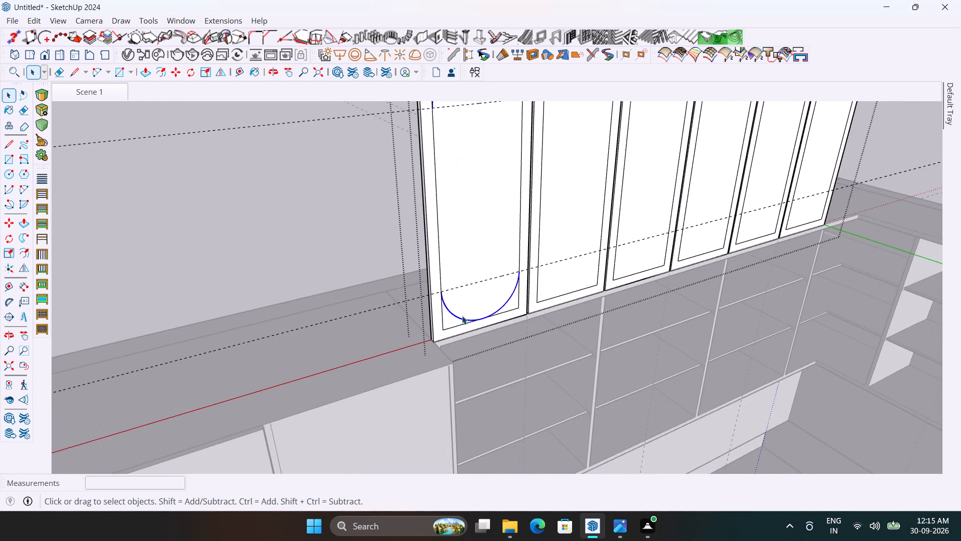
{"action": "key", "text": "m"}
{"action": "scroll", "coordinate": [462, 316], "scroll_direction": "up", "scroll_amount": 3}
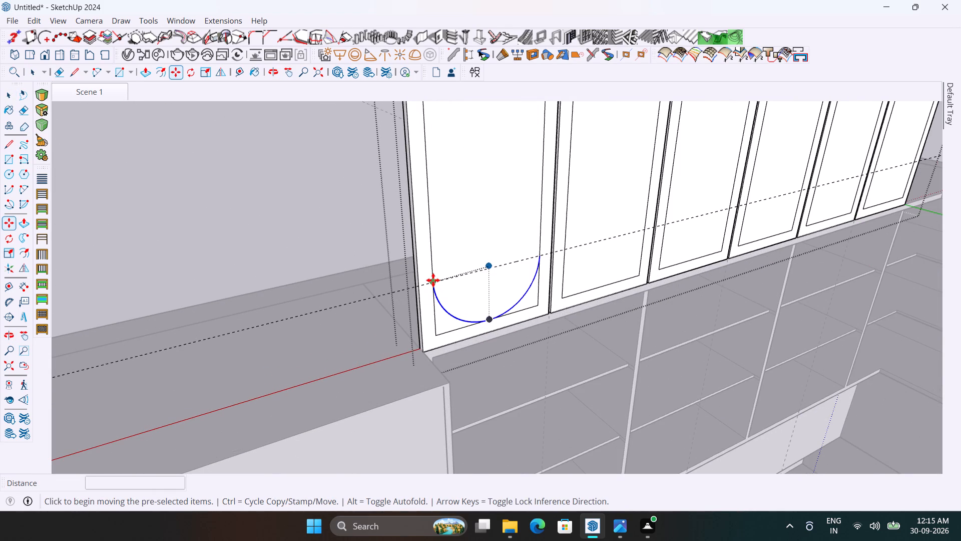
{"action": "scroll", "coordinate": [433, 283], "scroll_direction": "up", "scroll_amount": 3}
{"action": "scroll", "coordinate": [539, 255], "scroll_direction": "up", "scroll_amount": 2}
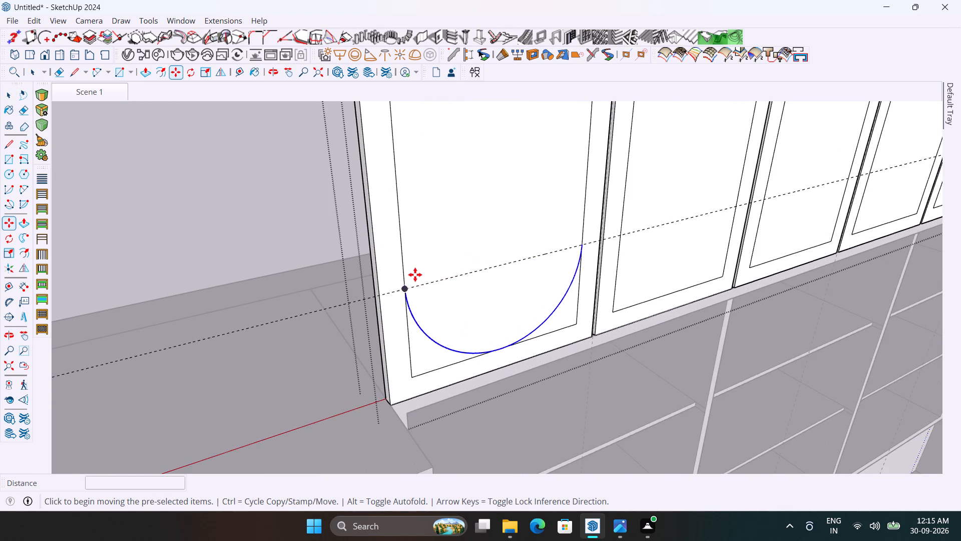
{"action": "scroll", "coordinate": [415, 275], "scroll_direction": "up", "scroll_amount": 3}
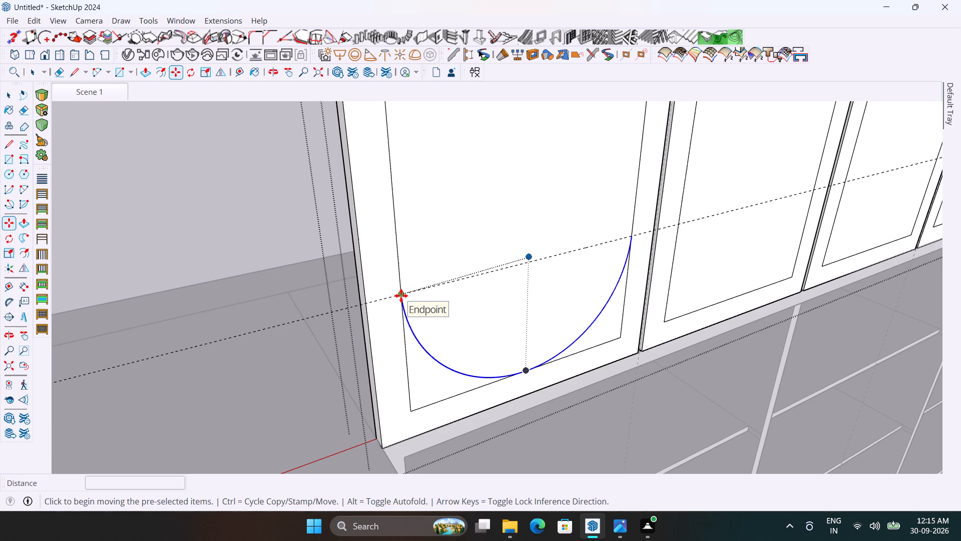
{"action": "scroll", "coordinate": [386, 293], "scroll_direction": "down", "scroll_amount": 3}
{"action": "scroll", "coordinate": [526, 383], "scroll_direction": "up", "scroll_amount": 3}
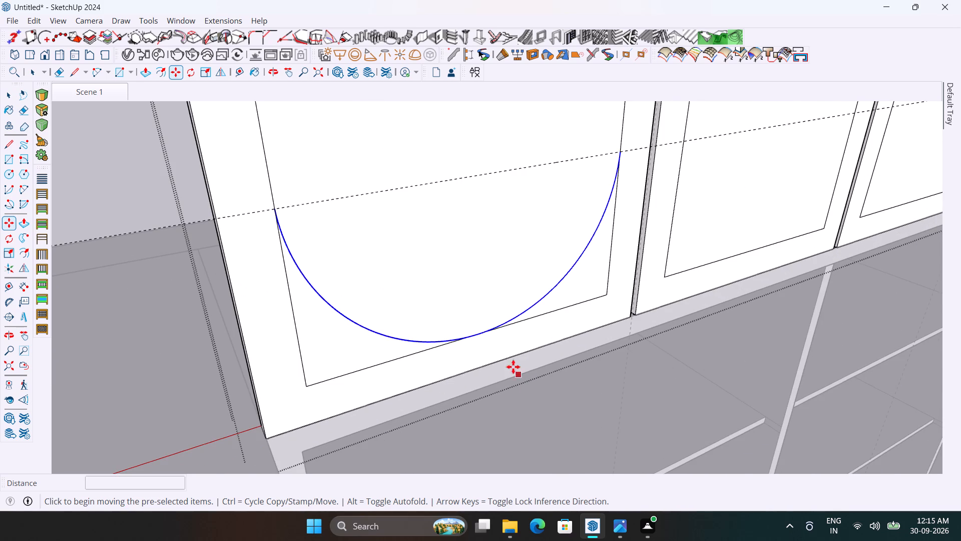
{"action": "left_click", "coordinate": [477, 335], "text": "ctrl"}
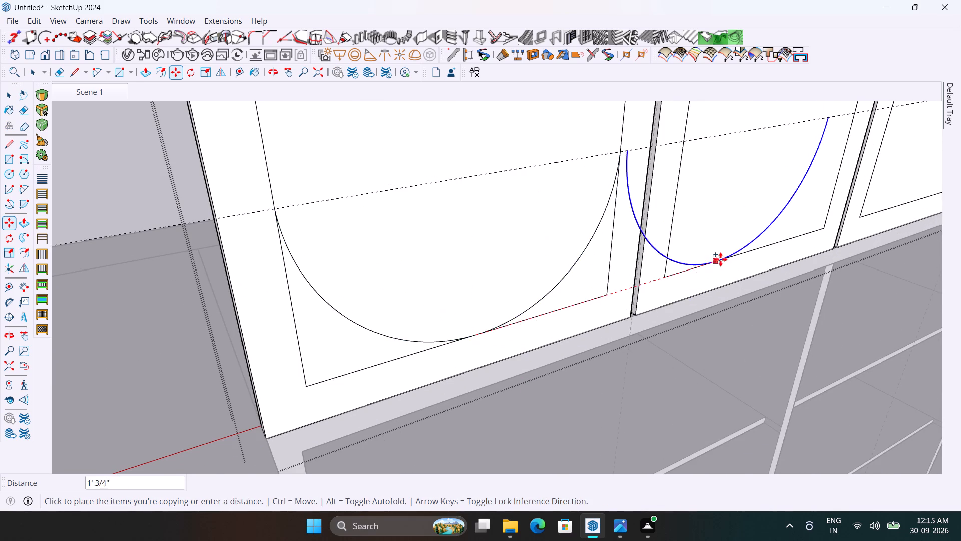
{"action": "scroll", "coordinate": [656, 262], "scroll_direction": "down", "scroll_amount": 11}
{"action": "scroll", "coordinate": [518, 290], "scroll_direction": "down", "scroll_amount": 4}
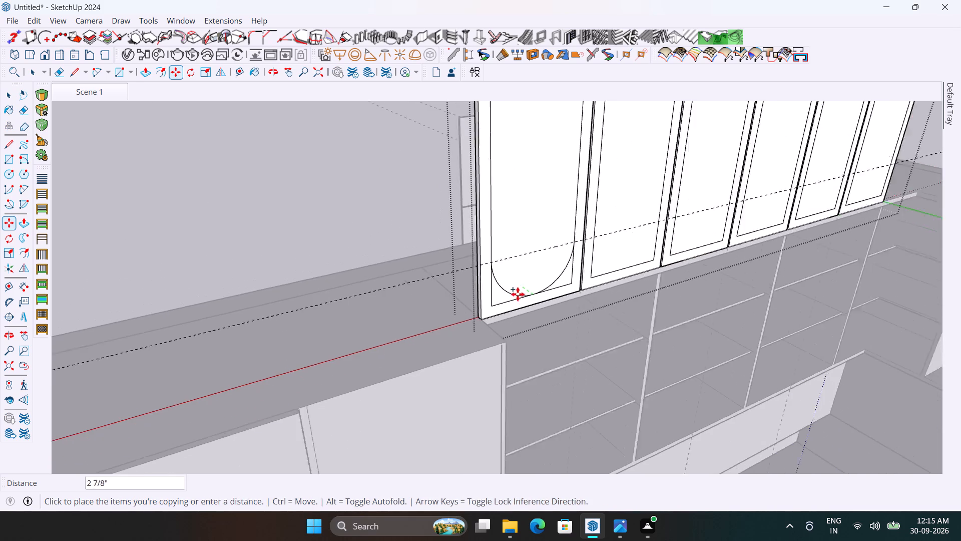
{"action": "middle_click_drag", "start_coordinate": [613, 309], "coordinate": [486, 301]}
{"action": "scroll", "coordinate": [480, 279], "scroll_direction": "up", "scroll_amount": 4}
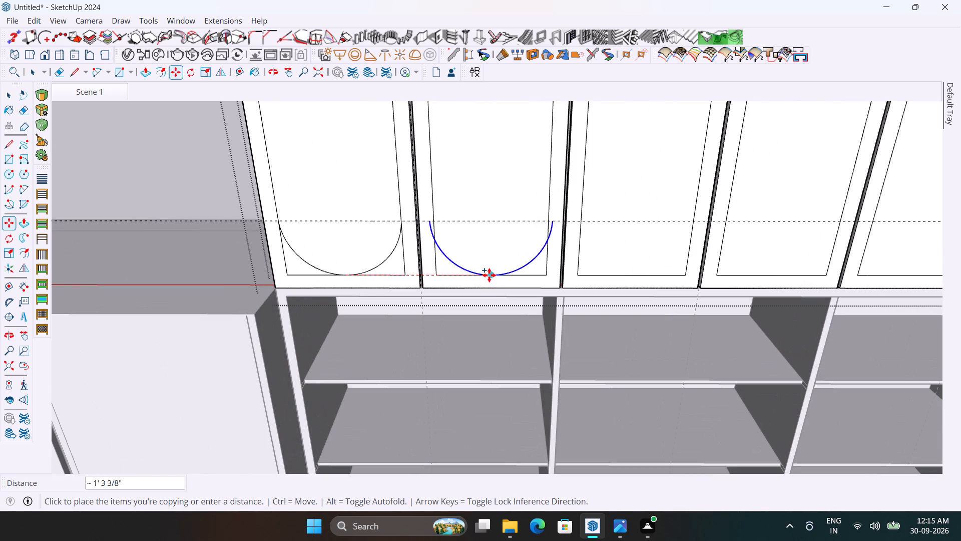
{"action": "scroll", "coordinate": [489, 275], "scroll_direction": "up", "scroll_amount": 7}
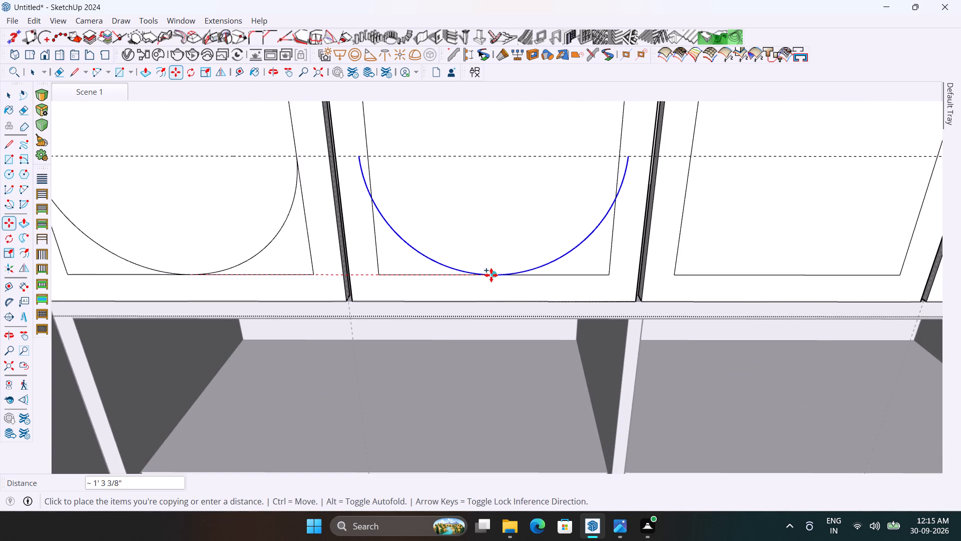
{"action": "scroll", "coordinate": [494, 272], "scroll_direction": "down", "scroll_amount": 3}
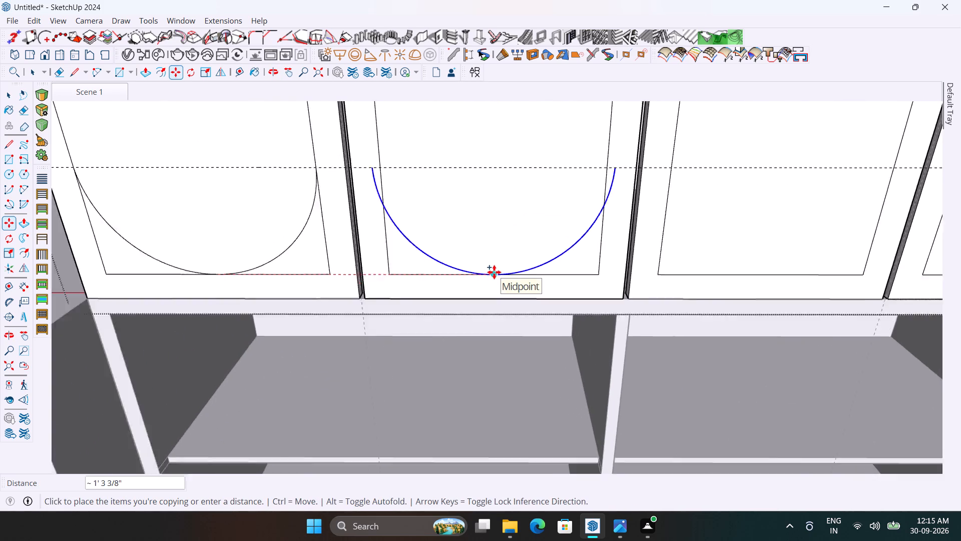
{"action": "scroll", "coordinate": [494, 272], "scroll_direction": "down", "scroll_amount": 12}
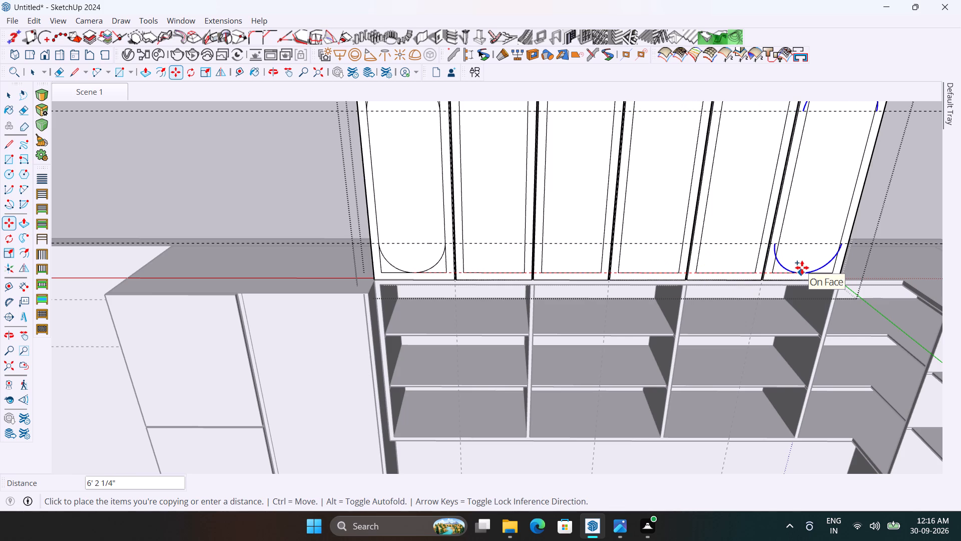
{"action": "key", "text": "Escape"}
Draw outward half-circle arcs at the bottom and top of the second shutter's inset border, between the guide intersections, bulging about 5 13/16".
{"action": "scroll", "coordinate": [493, 275], "scroll_direction": "down", "scroll_amount": 3}
{"action": "scroll", "coordinate": [493, 275], "scroll_direction": "up", "scroll_amount": 4}
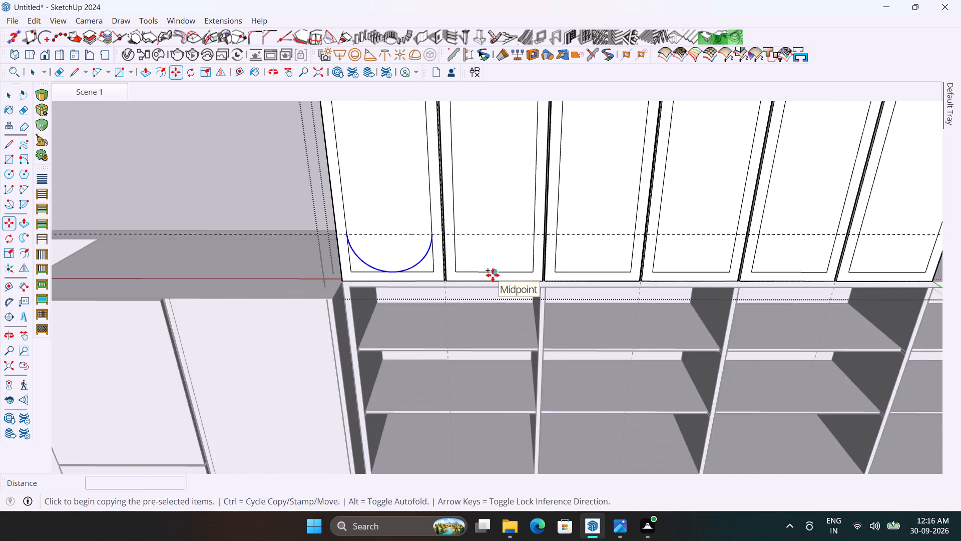
{"action": "scroll", "coordinate": [493, 275], "scroll_direction": "up", "scroll_amount": 4}
{"action": "key", "text": "space"}
{"action": "key", "text": "a"}
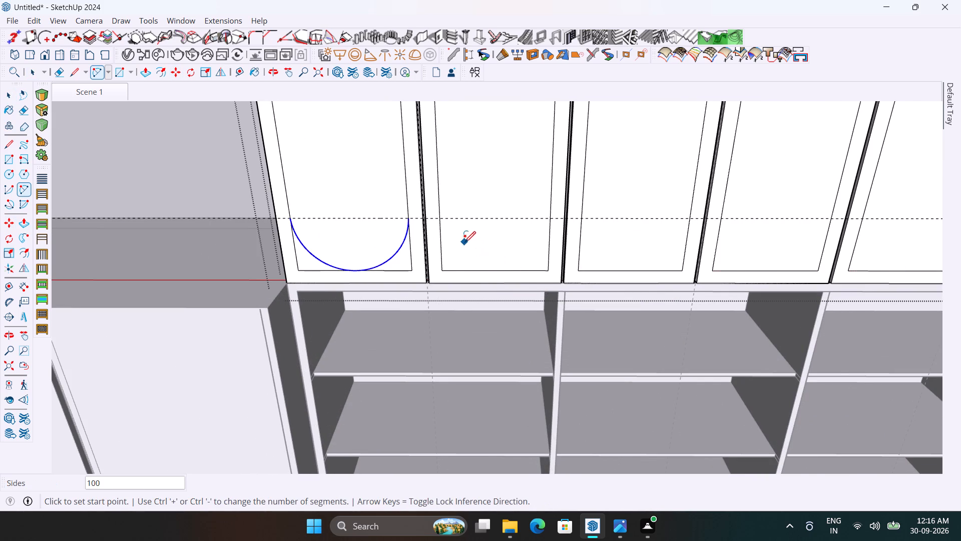
{"action": "scroll", "coordinate": [464, 242], "scroll_direction": "up", "scroll_amount": 1}
{"action": "left_click", "coordinate": [438, 218]}
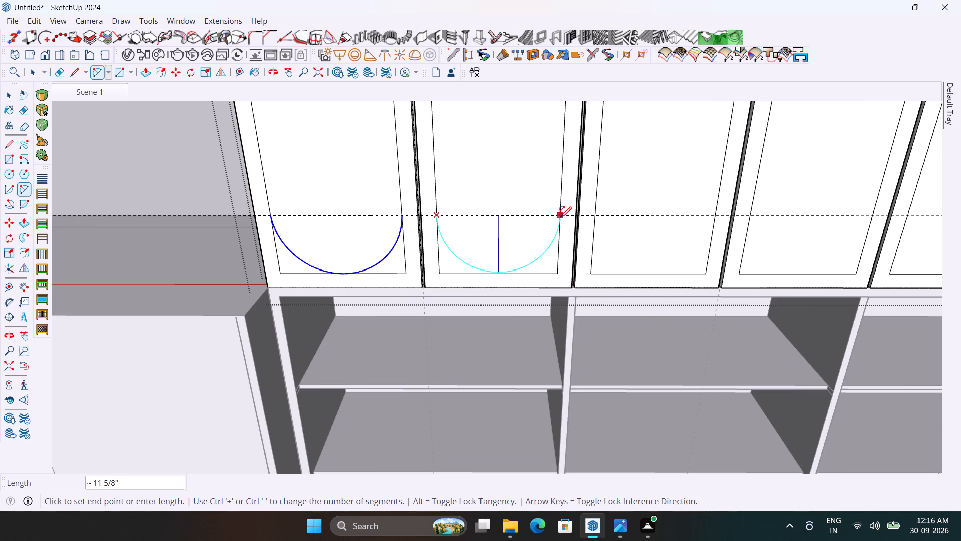
{"action": "left_click", "coordinate": [560, 217]}
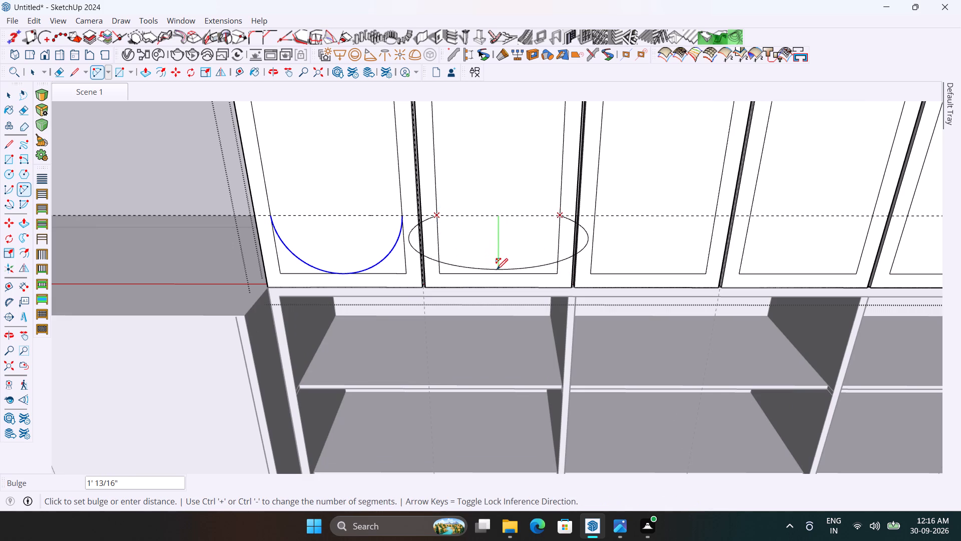
{"action": "left_click", "coordinate": [497, 276]}
{"action": "scroll", "coordinate": [464, 329], "scroll_direction": "down", "scroll_amount": 9}
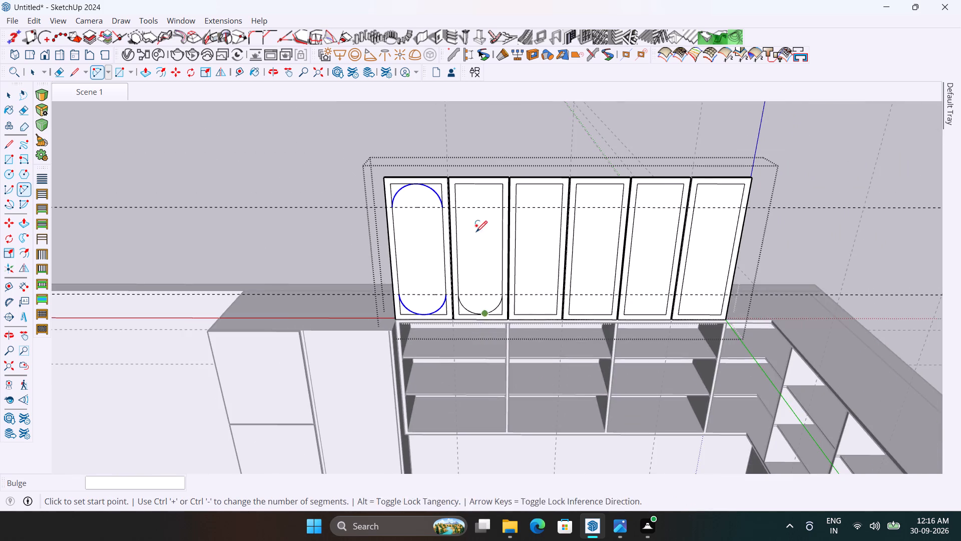
{"action": "scroll", "coordinate": [472, 201], "scroll_direction": "up", "scroll_amount": 7}
{"action": "left_click", "coordinate": [452, 210]}
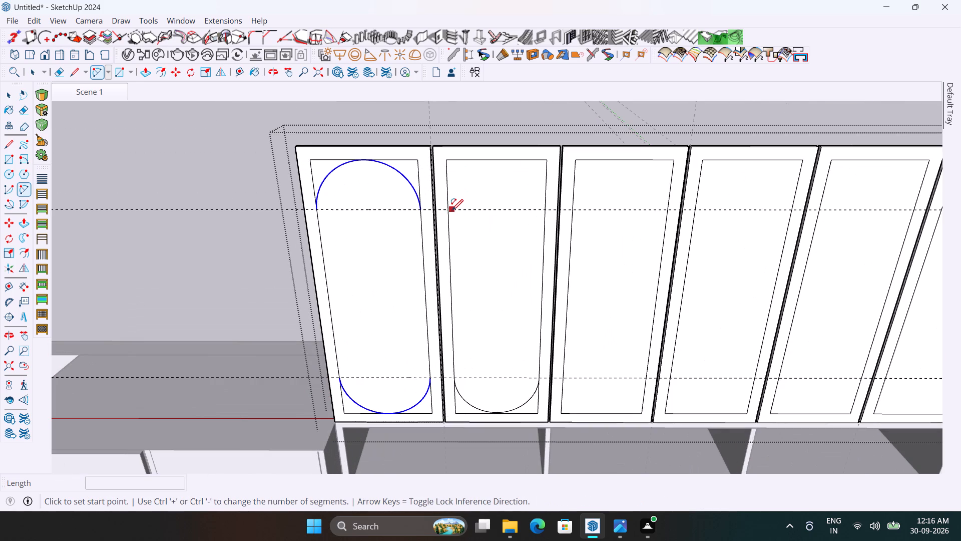
{"action": "key", "text": "Escape"}
{"action": "left_click", "coordinate": [450, 211]}
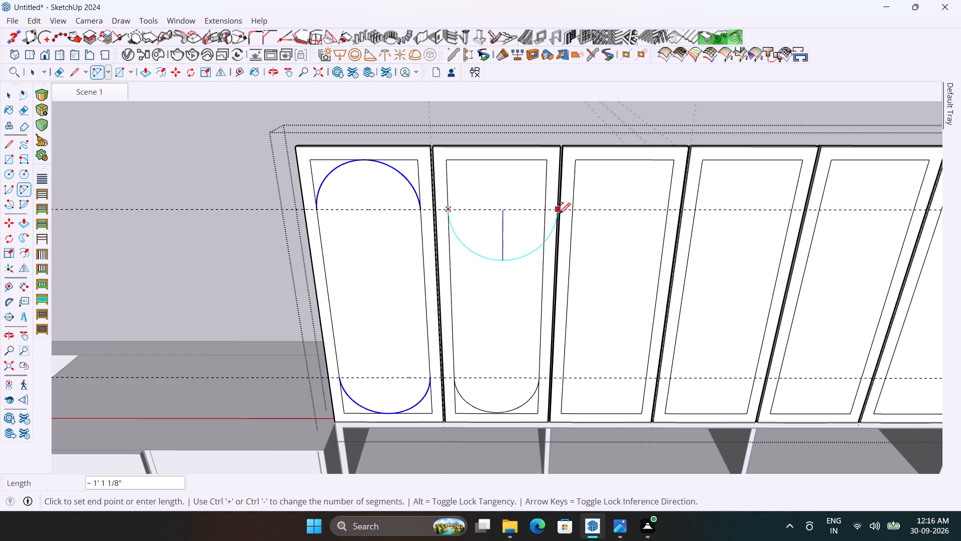
{"action": "left_click", "coordinate": [547, 211]}
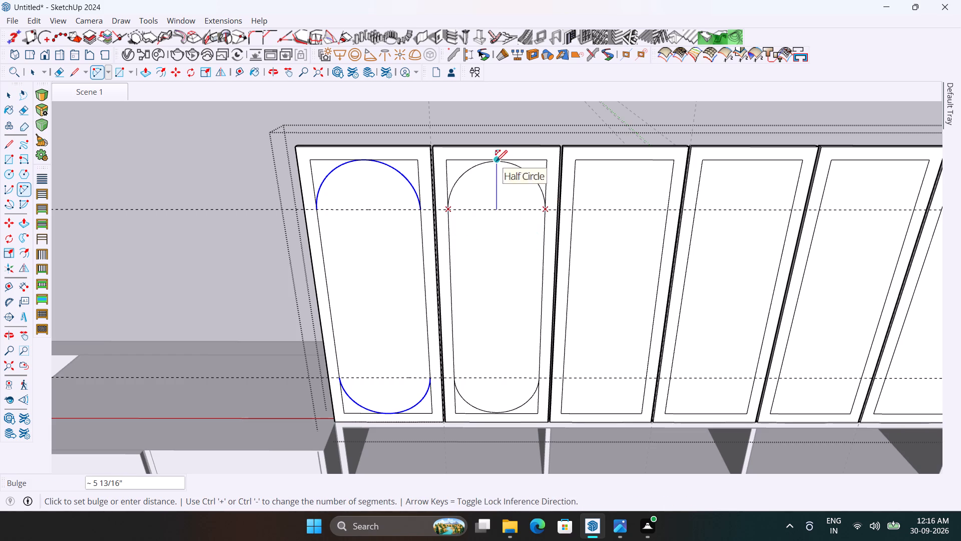
{"action": "left_click", "coordinate": [496, 161]}
Draw matching top and bottom arcs on the third shutter from the guide intersections to the inset border, the top bulging about 5 11/16".
{"action": "scroll", "coordinate": [439, 203], "scroll_direction": "down", "scroll_amount": 4}
{"action": "scroll", "coordinate": [551, 203], "scroll_direction": "up", "scroll_amount": 6}
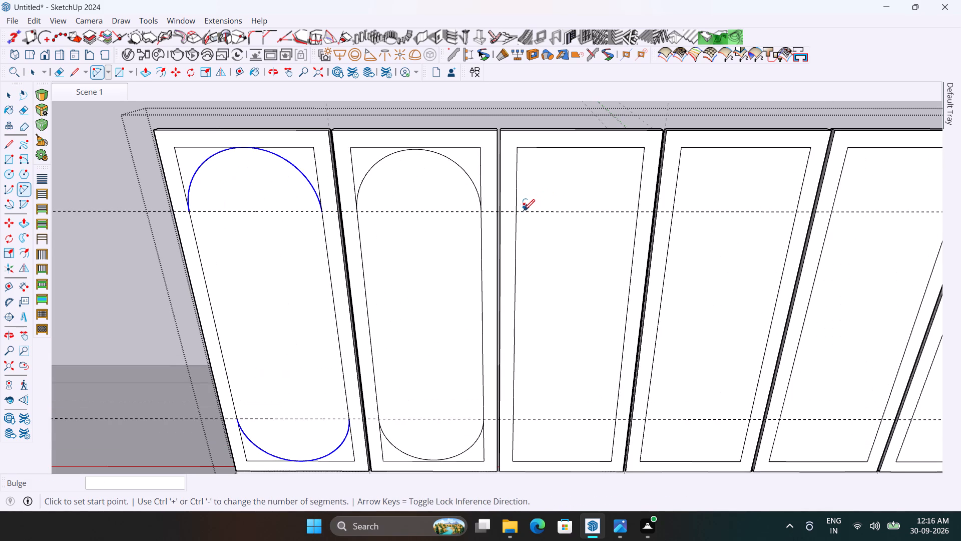
{"action": "left_click", "coordinate": [517, 212]}
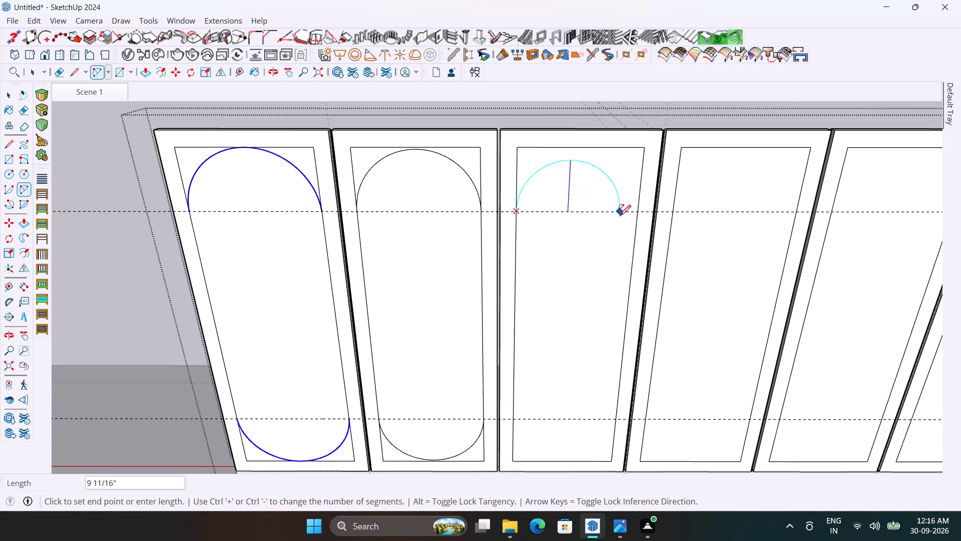
{"action": "left_click", "coordinate": [636, 215]}
{"action": "left_click", "coordinate": [585, 145]}
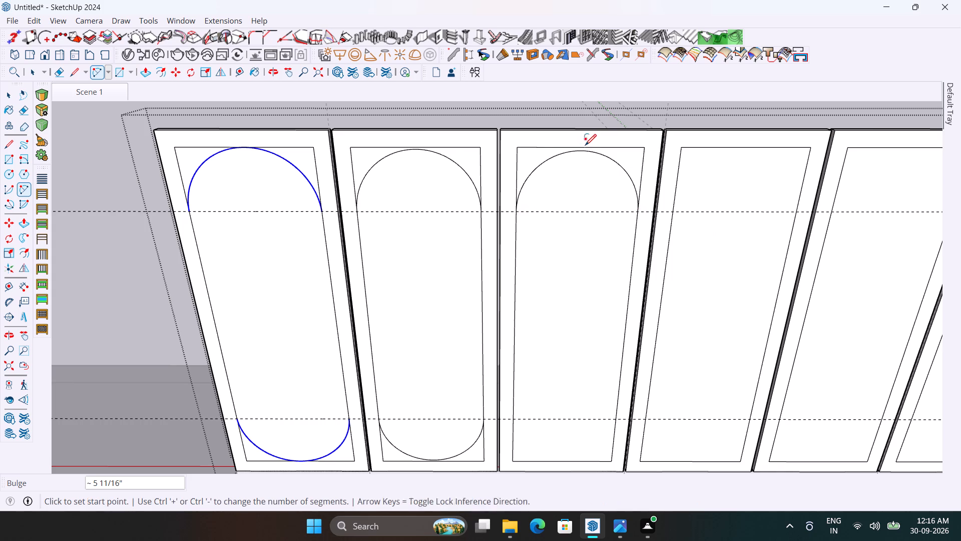
{"action": "scroll", "coordinate": [494, 141], "scroll_direction": "down", "scroll_amount": 5}
{"action": "scroll", "coordinate": [550, 352], "scroll_direction": "up", "scroll_amount": 9}
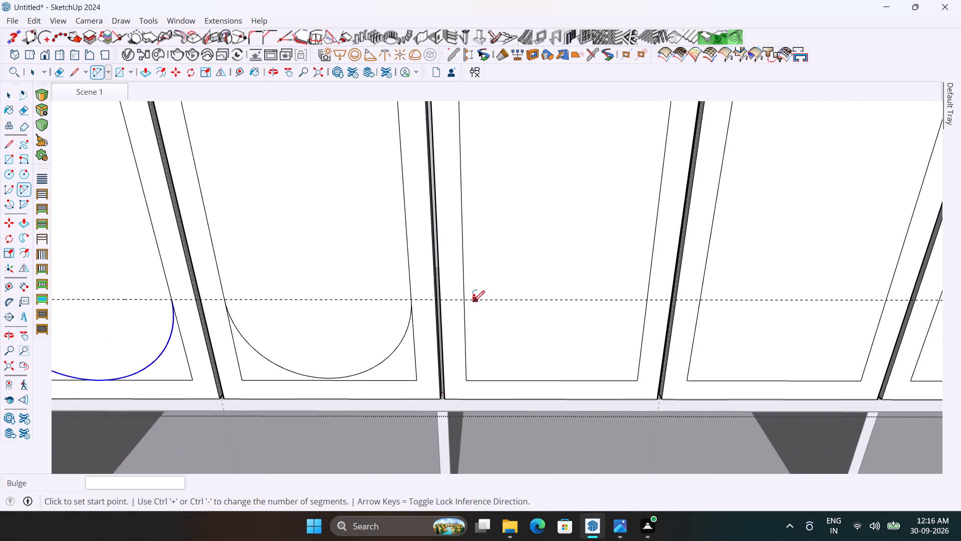
{"action": "left_click", "coordinate": [466, 300]}
{"action": "left_click", "coordinate": [645, 301]}
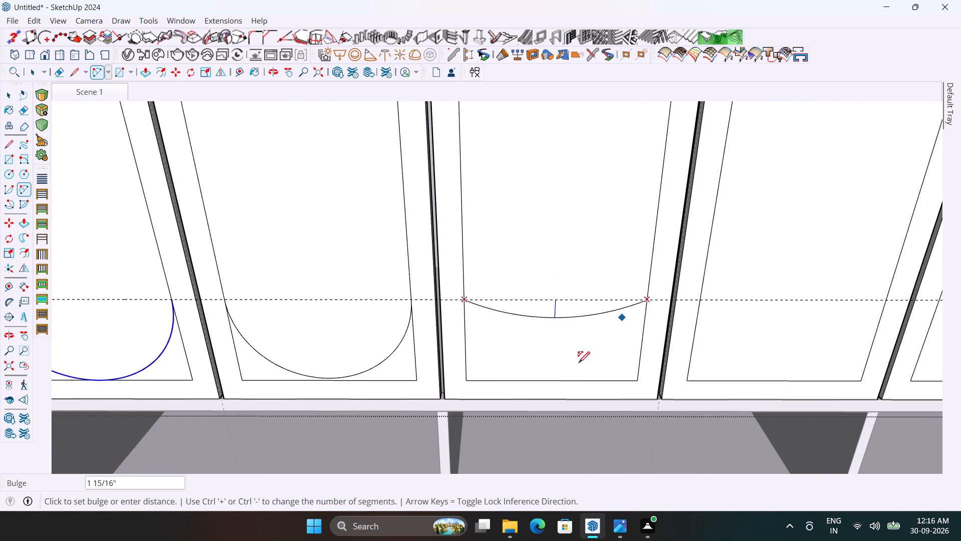
{"action": "left_click", "coordinate": [557, 383]}
Draw the top and bottom arcs on the fourth shutter between the guide and inset border intersections, the top bulging about 5 13/16".
{"action": "scroll", "coordinate": [400, 349], "scroll_direction": "down", "scroll_amount": 11}
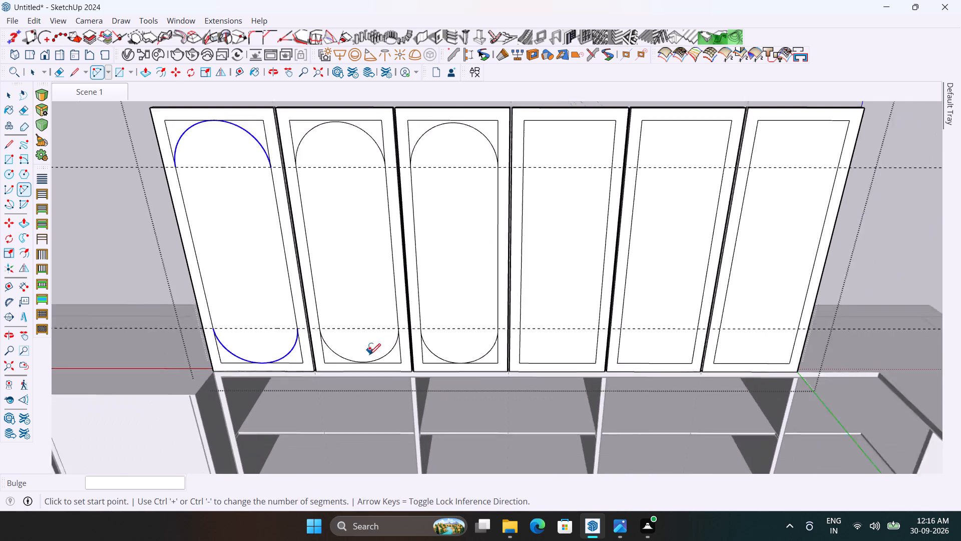
{"action": "scroll", "coordinate": [542, 200], "scroll_direction": "up", "scroll_amount": 3}
{"action": "left_click", "coordinate": [478, 206]}
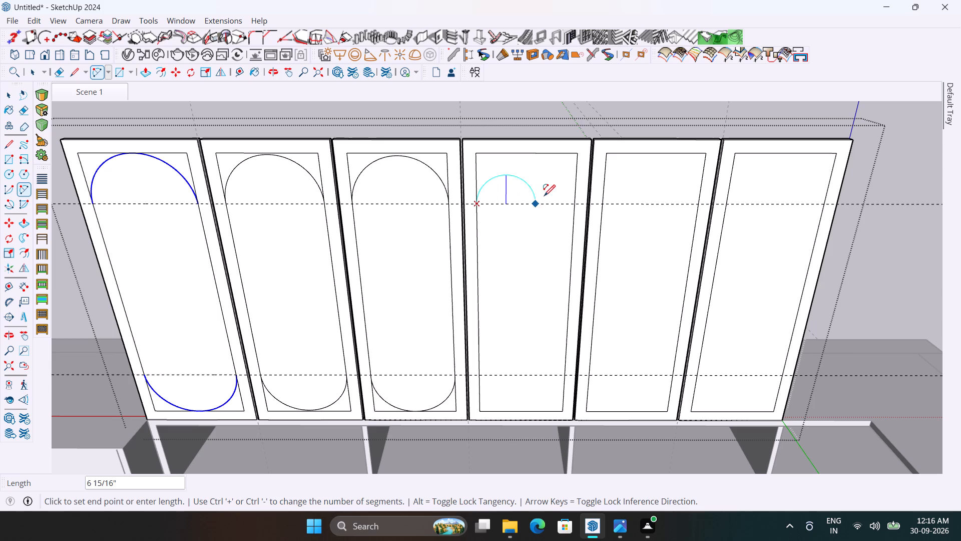
{"action": "left_click", "coordinate": [572, 205]}
{"action": "left_click", "coordinate": [529, 152]}
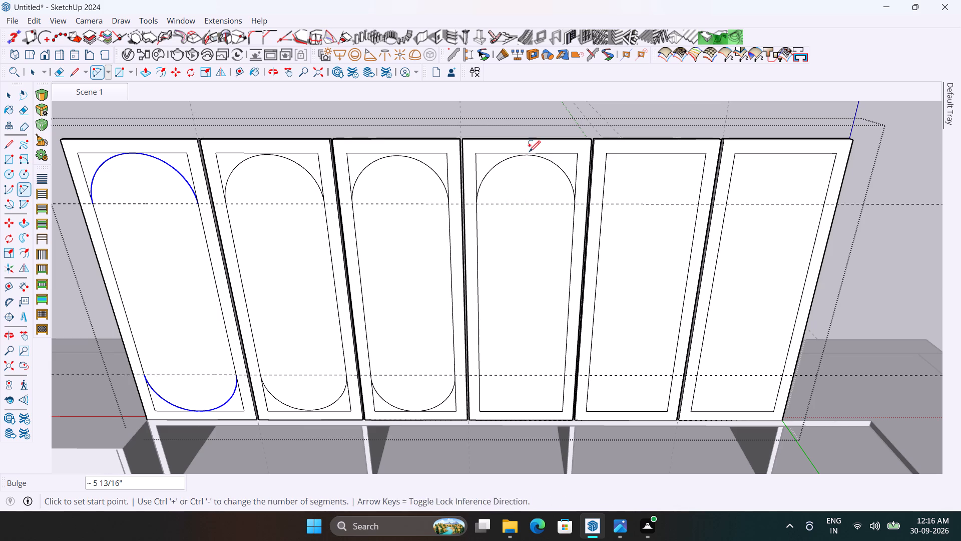
{"action": "scroll", "coordinate": [496, 200], "scroll_direction": "down", "scroll_amount": 3}
{"action": "scroll", "coordinate": [507, 334], "scroll_direction": "up", "scroll_amount": 4}
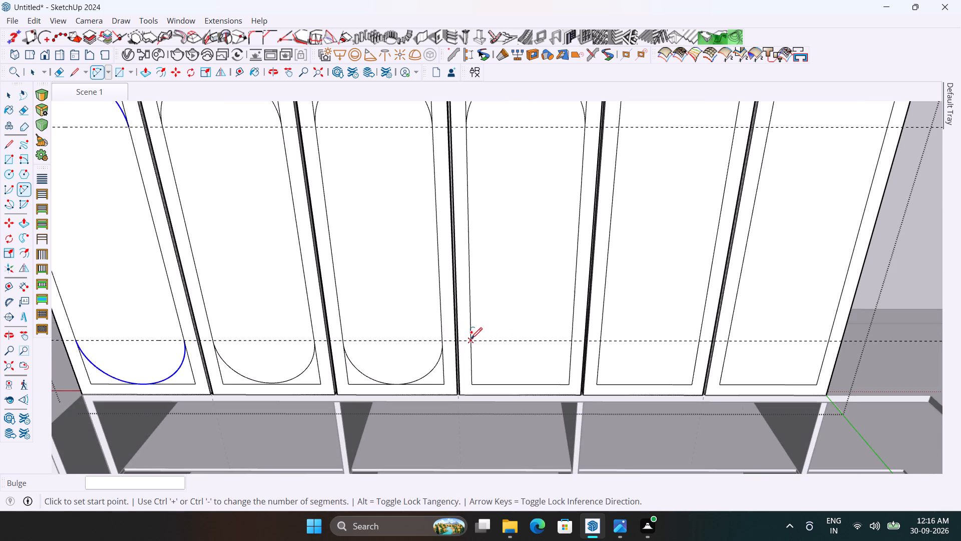
{"action": "left_click", "coordinate": [471, 339]}
{"action": "left_click", "coordinate": [572, 343]}
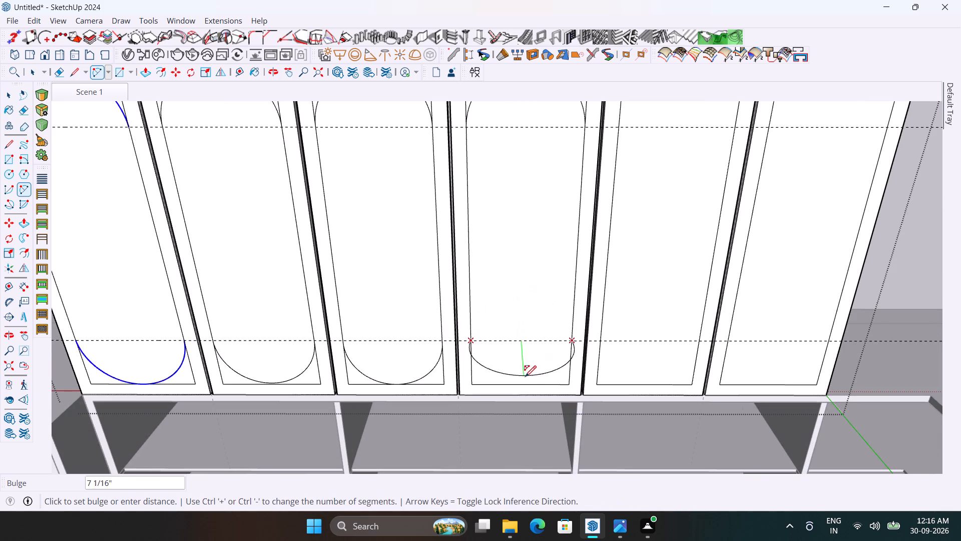
{"action": "left_click", "coordinate": [520, 383]}
Draw the top and bottom arcs on the fifth shutter between the guide and inset border intersections, the top bulging about 5 11/16".
{"action": "scroll", "coordinate": [449, 356], "scroll_direction": "down", "scroll_amount": 5}
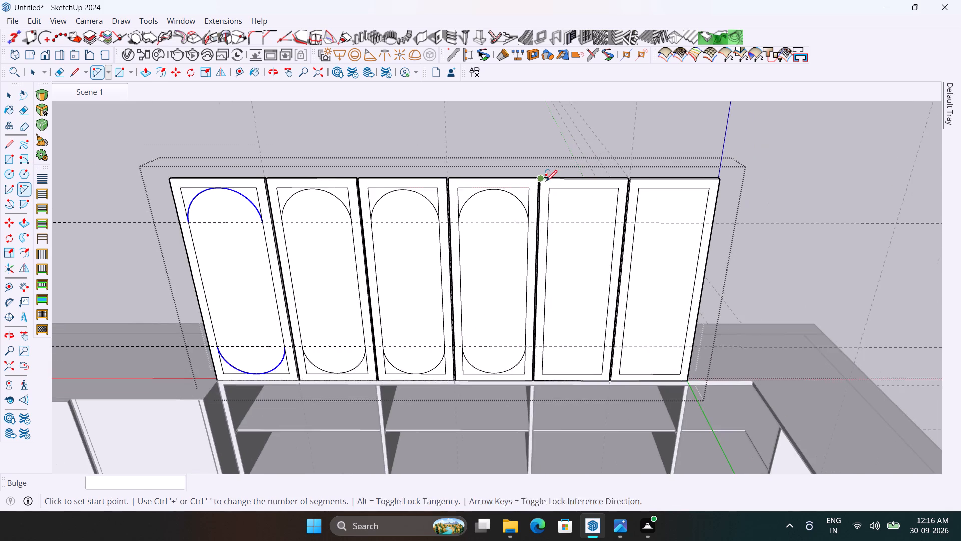
{"action": "scroll", "coordinate": [546, 181], "scroll_direction": "up", "scroll_amount": 3}
{"action": "left_click", "coordinate": [551, 240]}
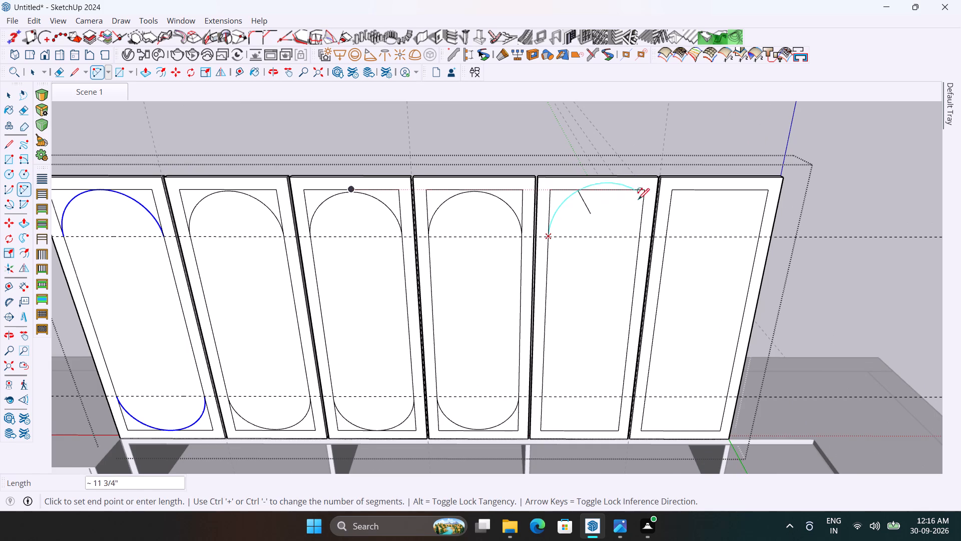
{"action": "left_click", "coordinate": [639, 238]}
{"action": "left_click", "coordinate": [600, 186]}
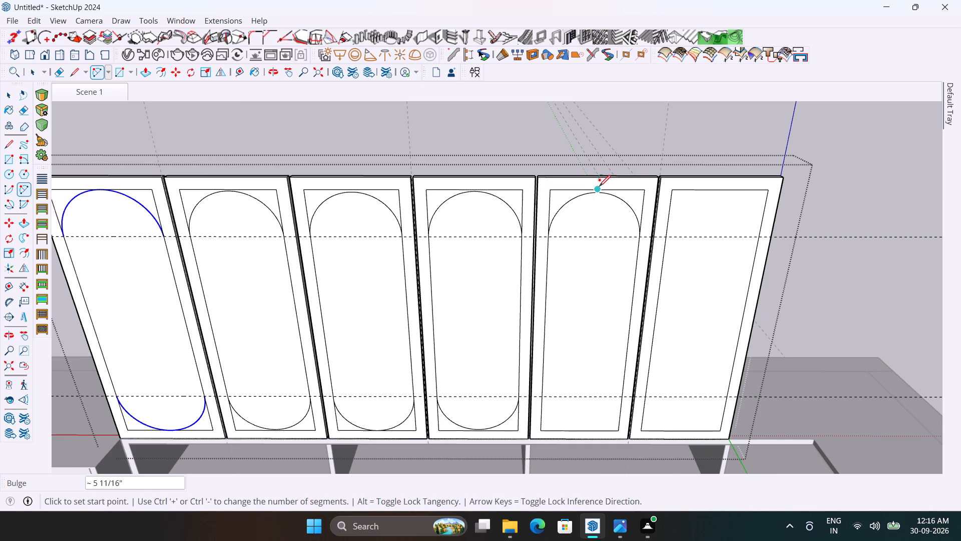
{"action": "scroll", "coordinate": [547, 298], "scroll_direction": "down", "scroll_amount": 4}
{"action": "scroll", "coordinate": [563, 379], "scroll_direction": "up", "scroll_amount": 5}
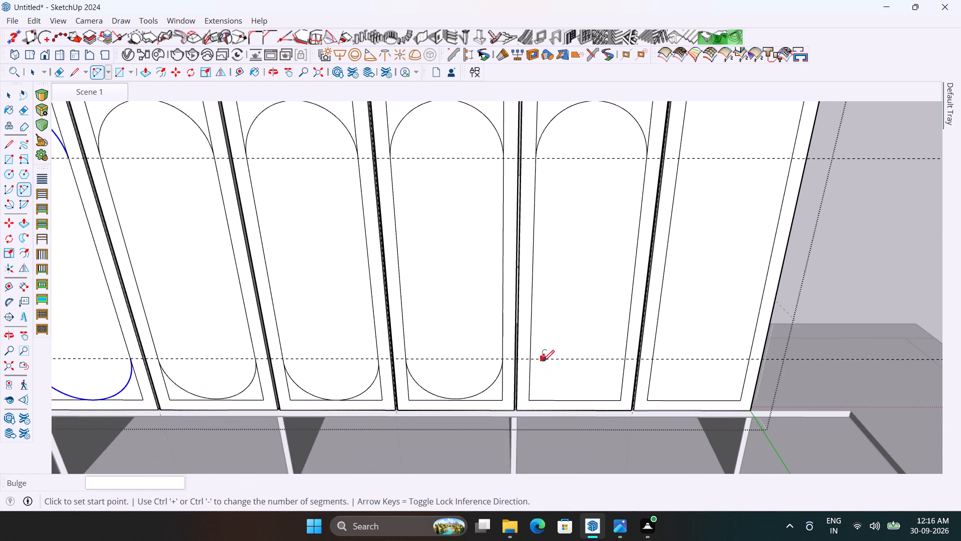
{"action": "left_click", "coordinate": [532, 360]}
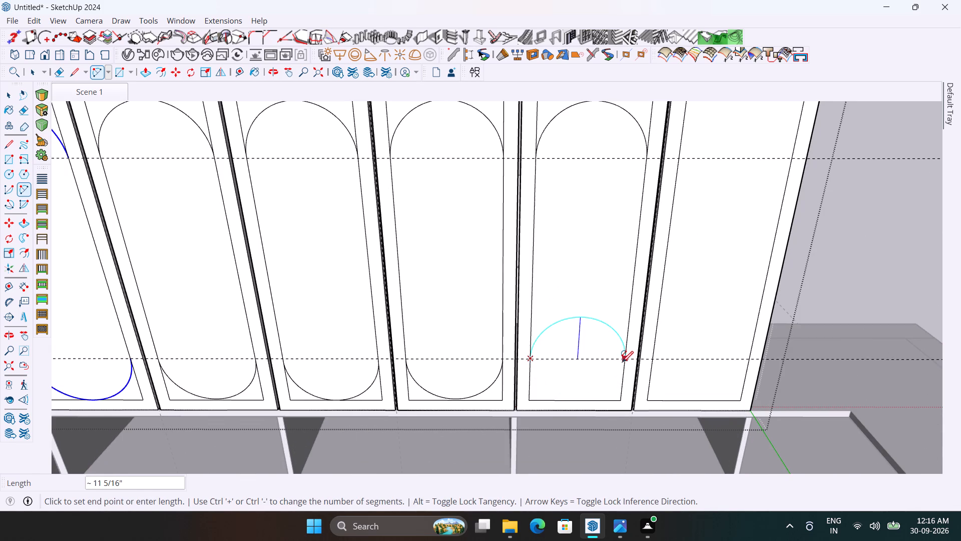
{"action": "left_click", "coordinate": [622, 362]}
{"action": "left_click", "coordinate": [578, 400]}
Draw the top and bottom arcs on the sixth shutter between the guide and inset border intersections, each bulging about 5 3/4".
{"action": "scroll", "coordinate": [524, 320], "scroll_direction": "down", "scroll_amount": 3}
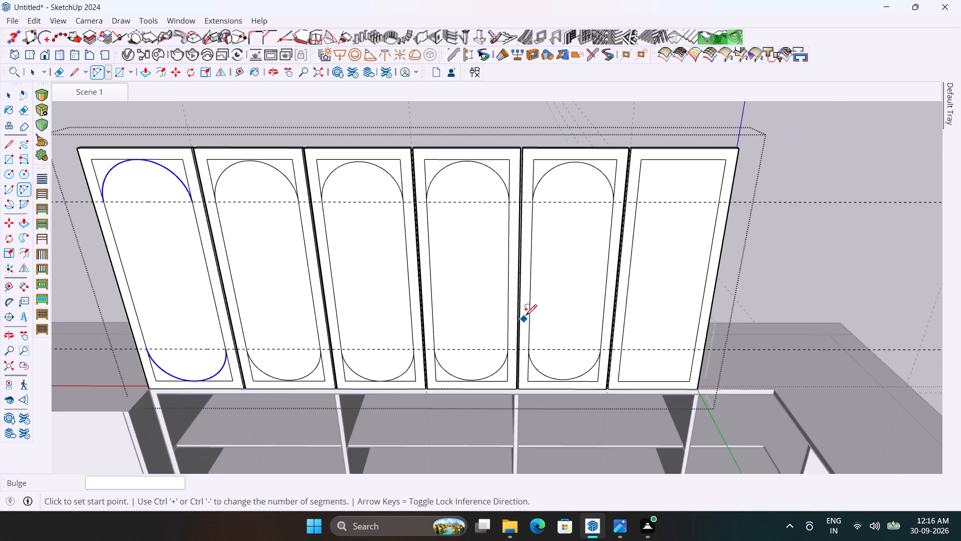
{"action": "scroll", "coordinate": [665, 205], "scroll_direction": "up", "scroll_amount": 2}
{"action": "left_click", "coordinate": [633, 200]}
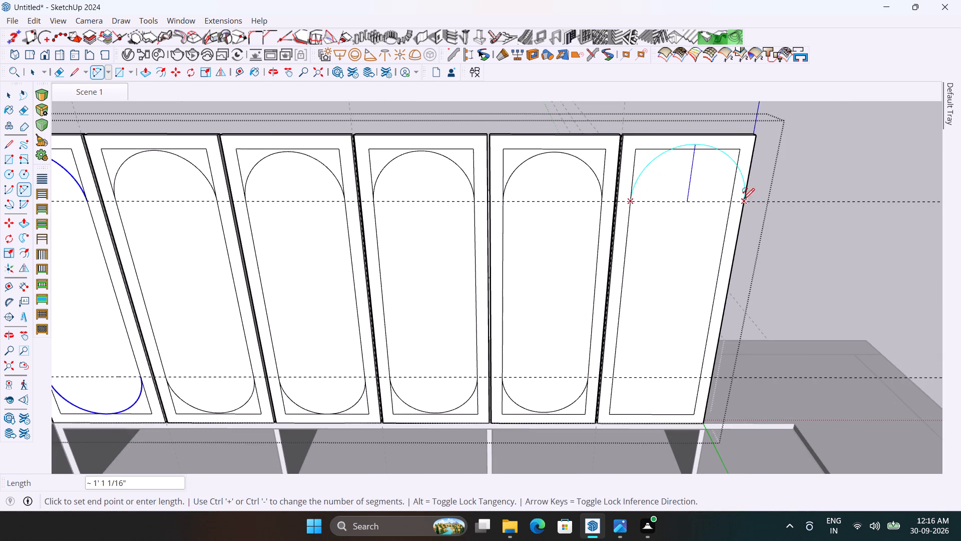
{"action": "left_click", "coordinate": [729, 198]}
{"action": "left_click", "coordinate": [687, 152]}
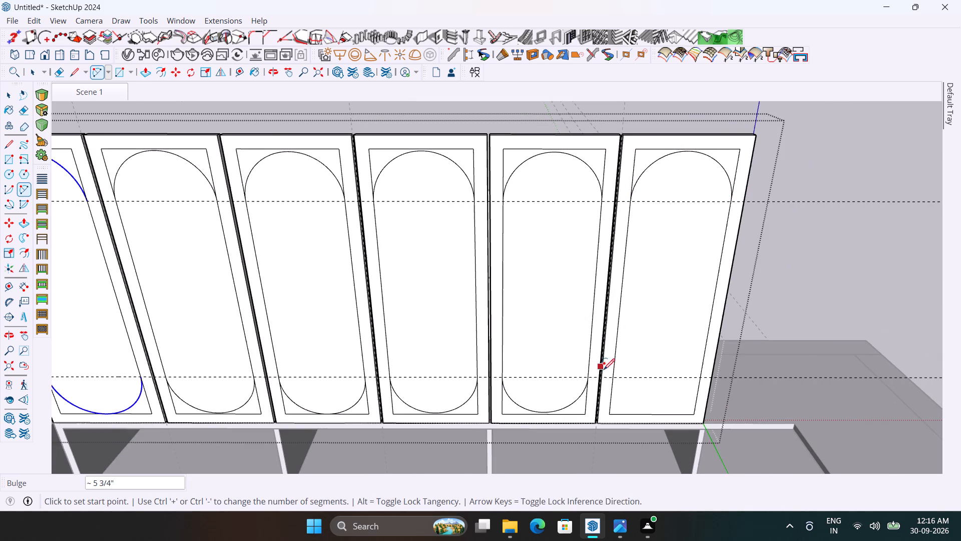
{"action": "left_click", "coordinate": [615, 376]}
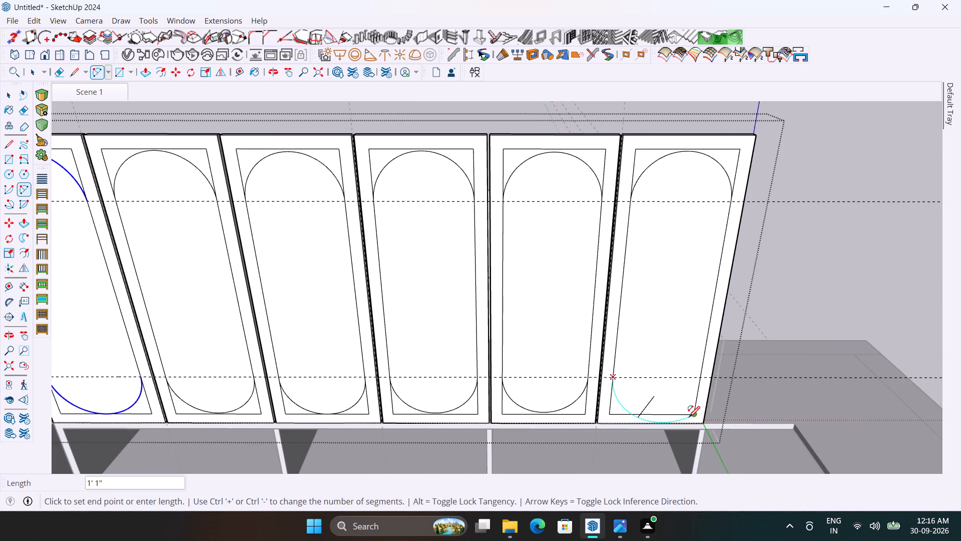
{"action": "left_click", "coordinate": [702, 377]}
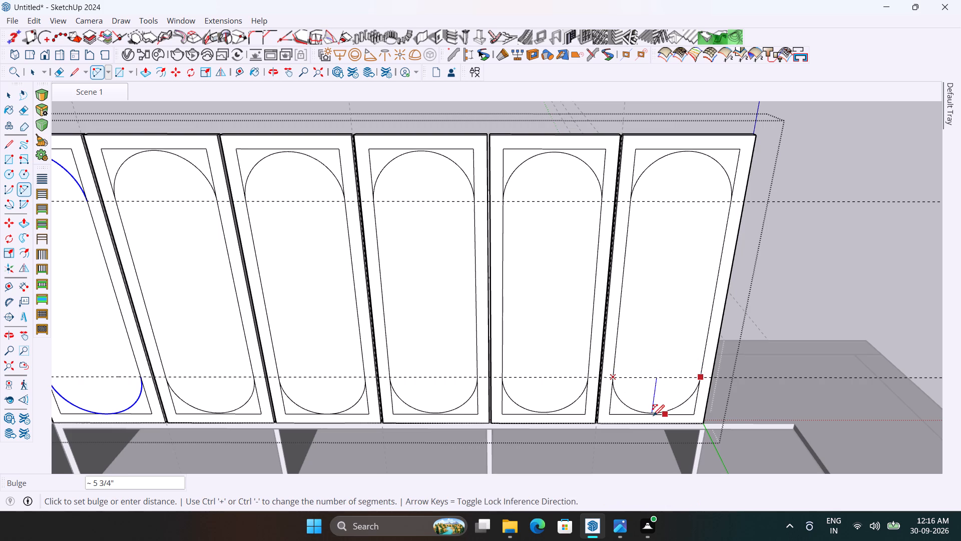
{"action": "left_click", "coordinate": [653, 416]}
{"action": "scroll", "coordinate": [648, 320], "scroll_direction": "down", "scroll_amount": 5}
{"action": "key", "text": "space"}
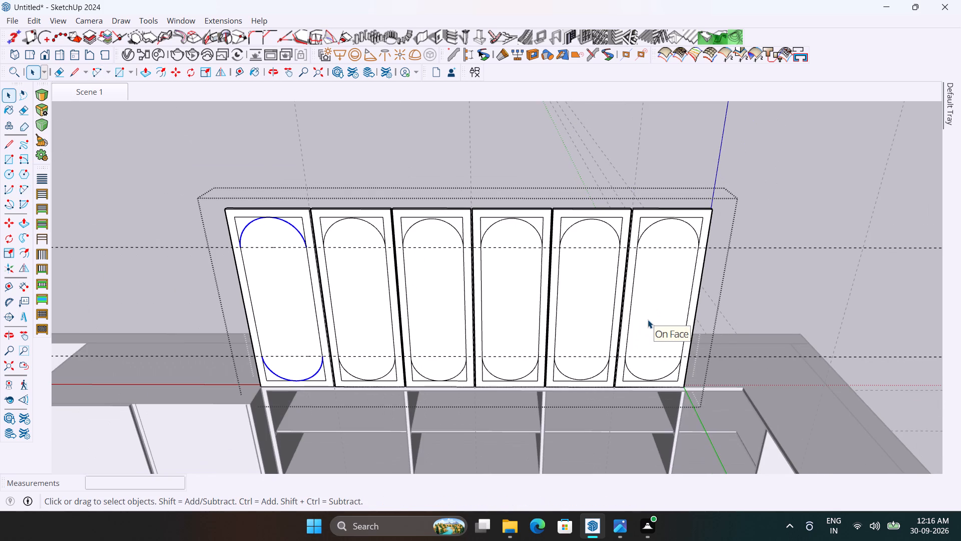
Push the sixth shutter's rounded inner face back 3/4" through the shutter's thickness to cut an opening.
{"action": "key", "text": "p"}
{"action": "left_click", "coordinate": [658, 275]}
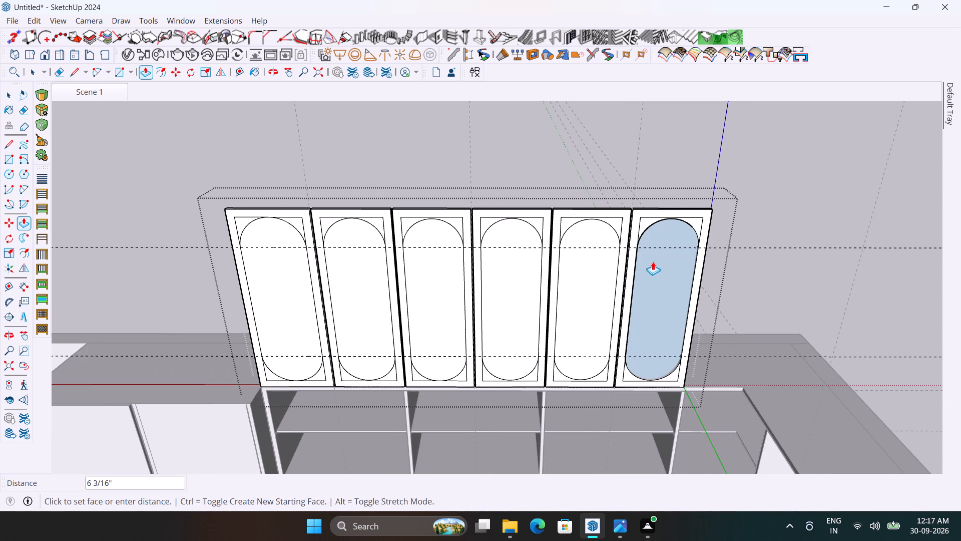
{"action": "middle_click_drag", "start_coordinate": [622, 221], "coordinate": [593, 259]}
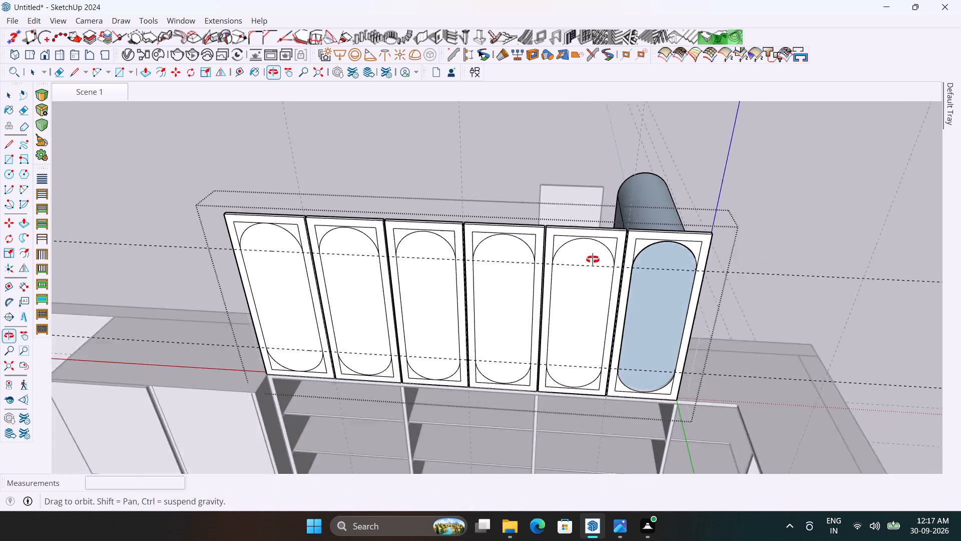
{"action": "middle_click_drag", "start_coordinate": [593, 259], "coordinate": [440, 328]}
{"action": "scroll", "coordinate": [492, 292], "scroll_direction": "up", "scroll_amount": 7}
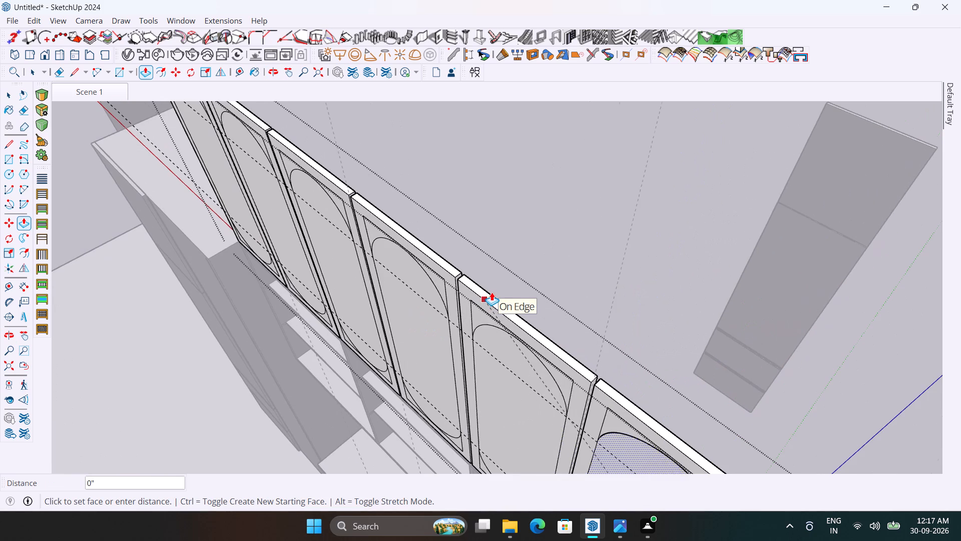
{"action": "left_click", "coordinate": [506, 306]}
{"action": "scroll", "coordinate": [527, 253], "scroll_direction": "down", "scroll_amount": 4}
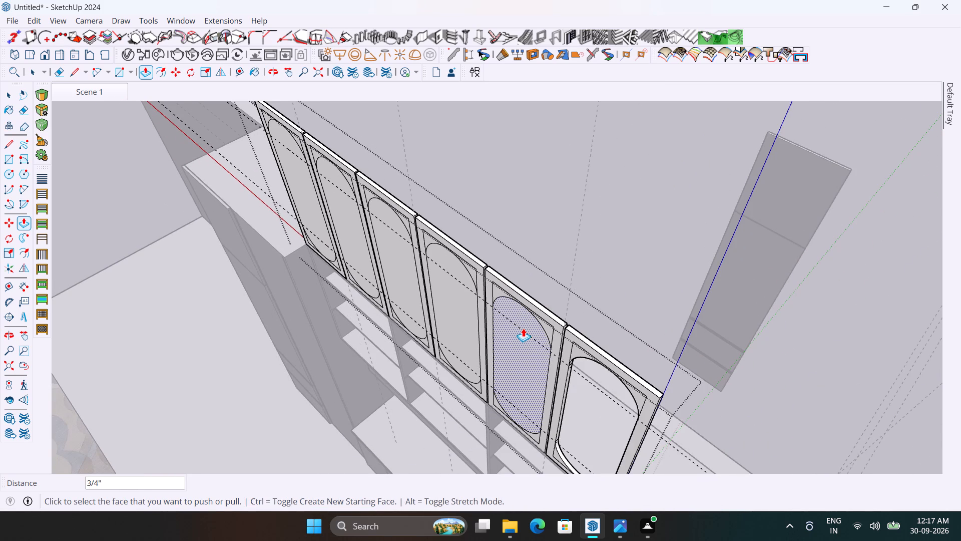
Repeat the 3/4" Push/Pull on the rounded inner faces of the other five shutters, from the fifth to the first.
{"action": "double_click", "coordinate": [523, 328]}
{"action": "double_click", "coordinate": [461, 311]}
{"action": "double_click", "coordinate": [404, 264]}
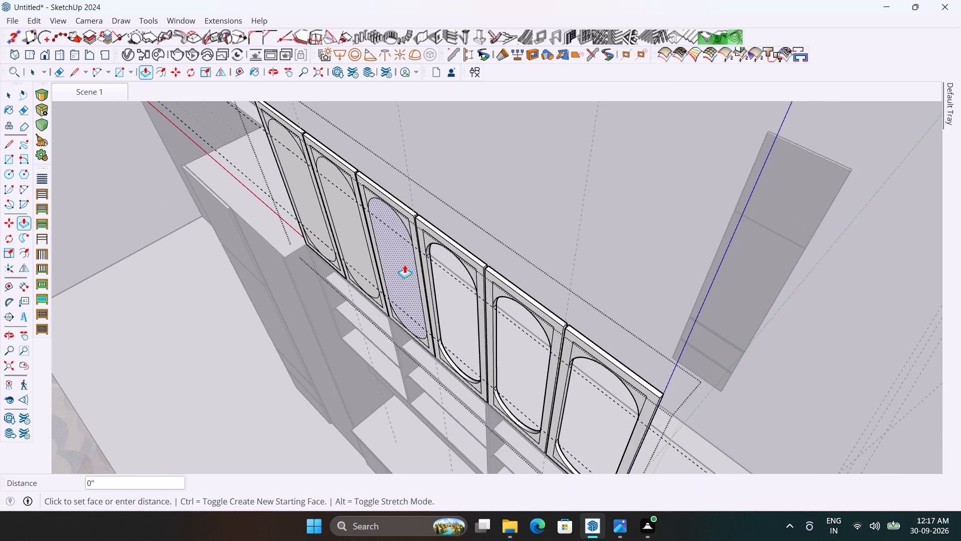
{"action": "double_click", "coordinate": [357, 241]}
{"action": "double_click", "coordinate": [308, 216]}
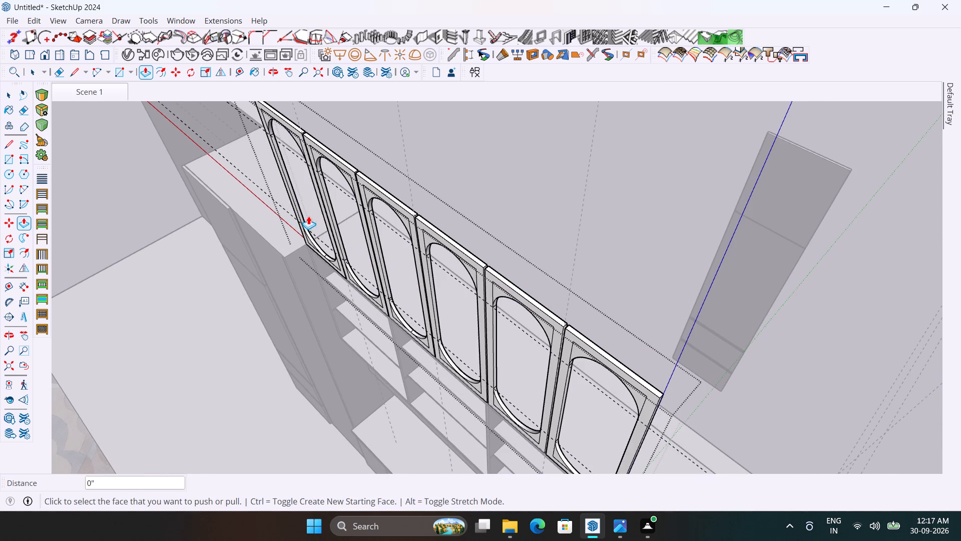
Undo the six 3/4" Push/Pull cuts through the shutters' rounded inner faces.
{"action": "scroll", "coordinate": [459, 205], "scroll_direction": "down", "scroll_amount": 5}
{"action": "middle_click_drag", "start_coordinate": [445, 312], "coordinate": [717, 261]}
{"action": "scroll", "coordinate": [713, 199], "scroll_direction": "up", "scroll_amount": 1}
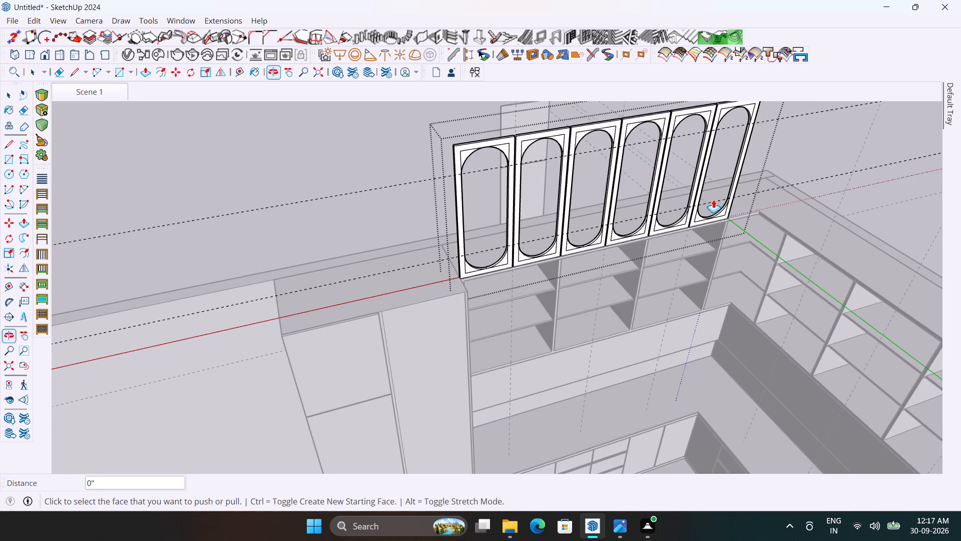
{"action": "scroll", "coordinate": [713, 199], "scroll_direction": "up", "scroll_amount": 2}
{"action": "scroll", "coordinate": [552, 308], "scroll_direction": "down", "scroll_amount": 4}
{"action": "scroll", "coordinate": [722, 190], "scroll_direction": "up", "scroll_amount": 4}
{"action": "middle_click_drag", "start_coordinate": [717, 209], "coordinate": [765, 161]}
{"action": "scroll", "coordinate": [548, 251], "scroll_direction": "down", "scroll_amount": 4}
{"action": "scroll", "coordinate": [629, 175], "scroll_direction": "up", "scroll_amount": 6}
{"action": "middle_click_drag", "start_coordinate": [629, 175], "coordinate": [630, 199]}
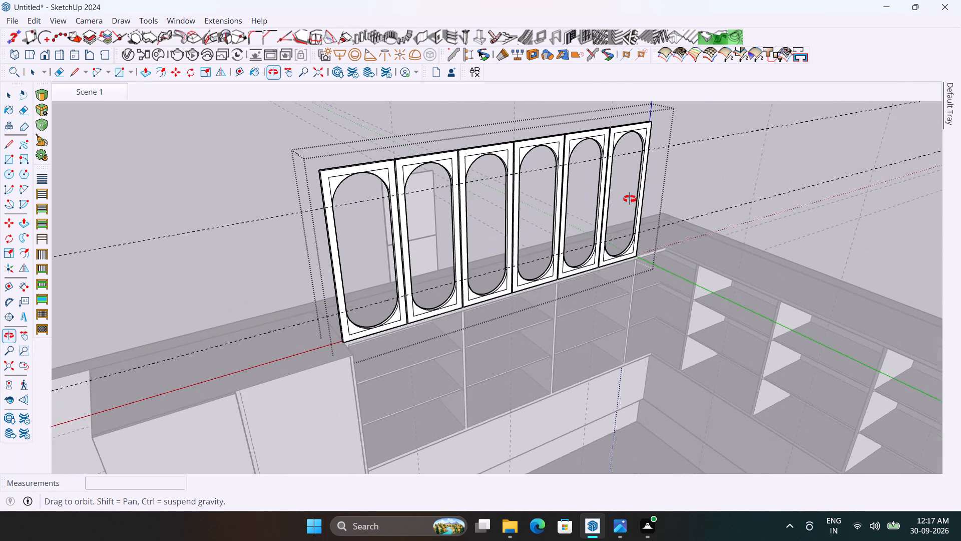
{"action": "middle_click_drag", "start_coordinate": [630, 199], "coordinate": [638, 223]}
{"action": "scroll", "coordinate": [630, 224], "scroll_direction": "up", "scroll_amount": 3}
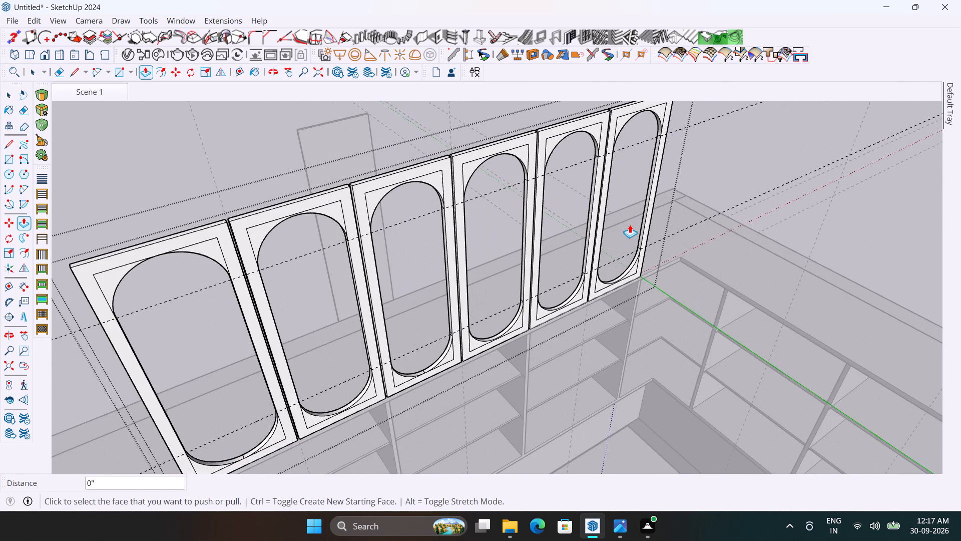
{"action": "key", "text": "ctrl+z"}
{"action": "key", "text": "ctrl+z"}
{"action": "key", "text": "ctrl+z"}
{"action": "key", "text": "ctrl+z"}
{"action": "key", "text": "ctrl+z"}
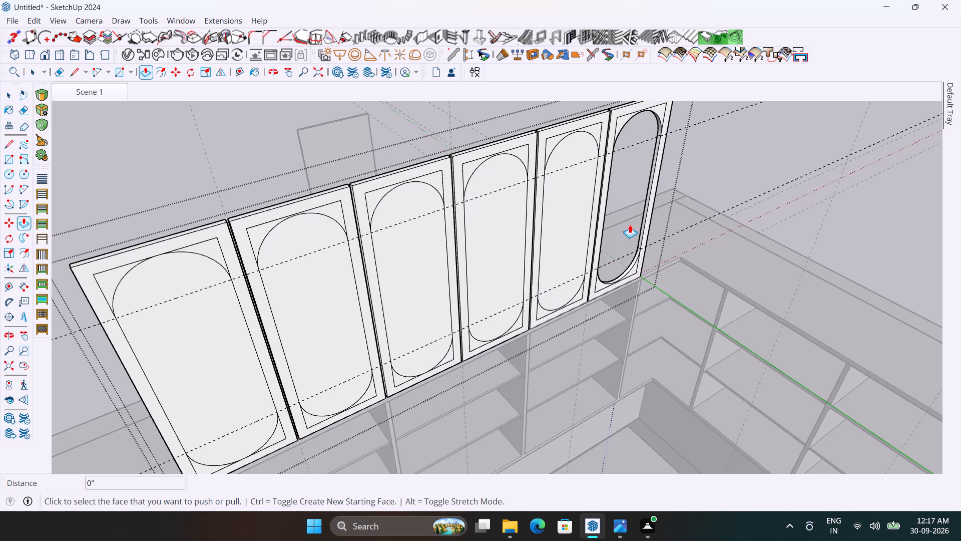
{"action": "key", "text": "ctrl+z"}
{"action": "middle_click_drag", "start_coordinate": [627, 225], "coordinate": [610, 253]}
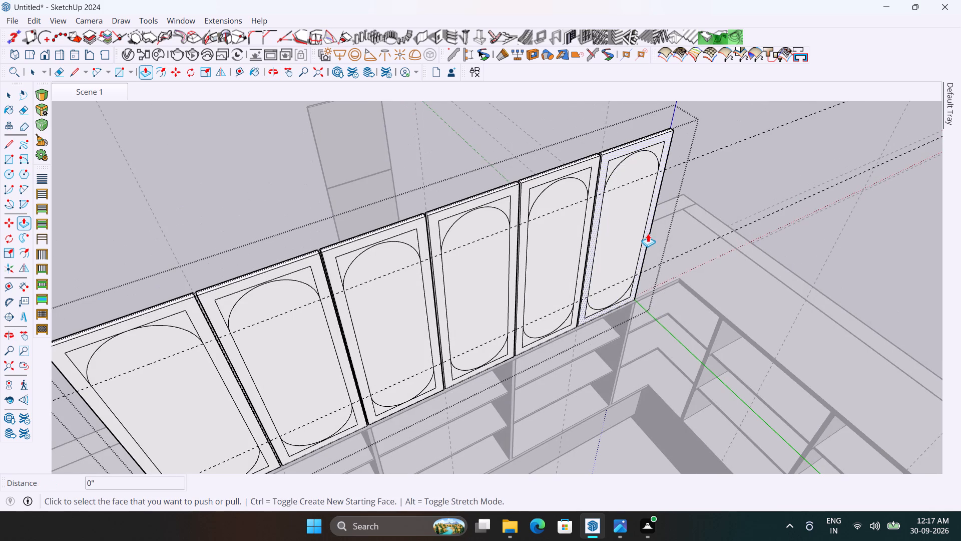
Select the rounded inner faces of all six shutters and push the first shutter's face back 0.15".
{"action": "key", "text": "space"}
{"action": "left_click", "coordinate": [623, 218]}
{"action": "left_click", "coordinate": [567, 245], "text": "ctrl"}
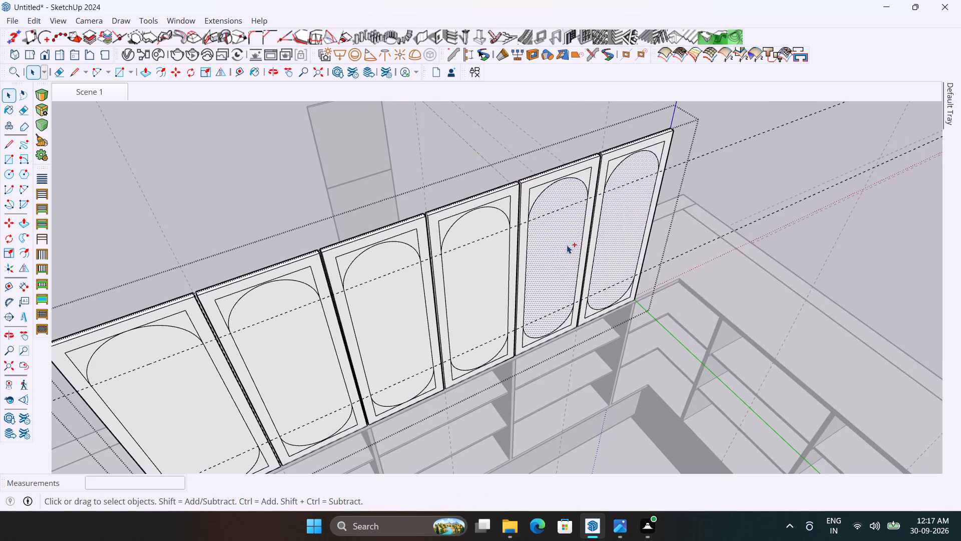
{"action": "left_click", "coordinate": [493, 264], "text": "ctrl"}
{"action": "left_click", "coordinate": [413, 283], "text": "ctrl"}
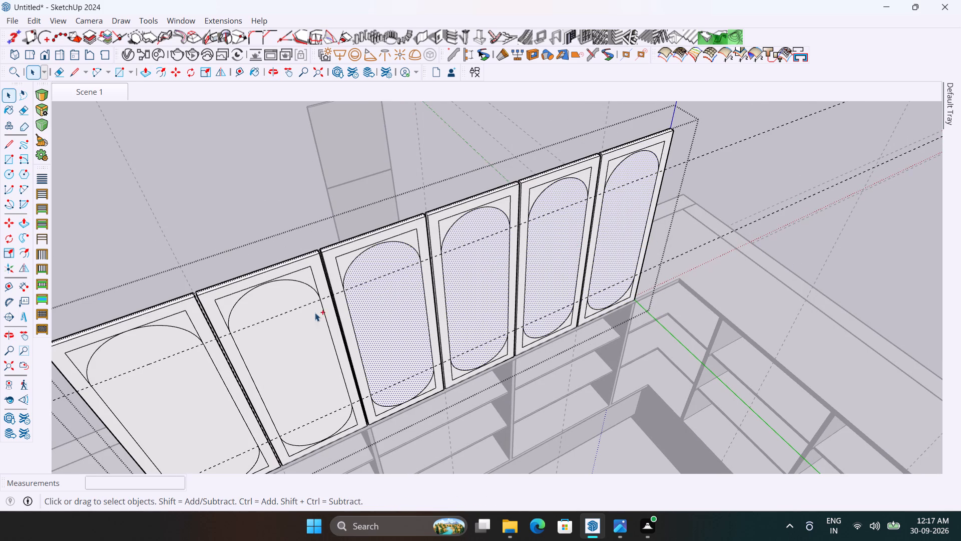
{"action": "left_click", "coordinate": [311, 313], "text": "ctrl"}
{"action": "left_click", "coordinate": [192, 358], "text": "ctrl"}
{"action": "scroll", "coordinate": [192, 358], "scroll_direction": "up", "scroll_amount": 2}
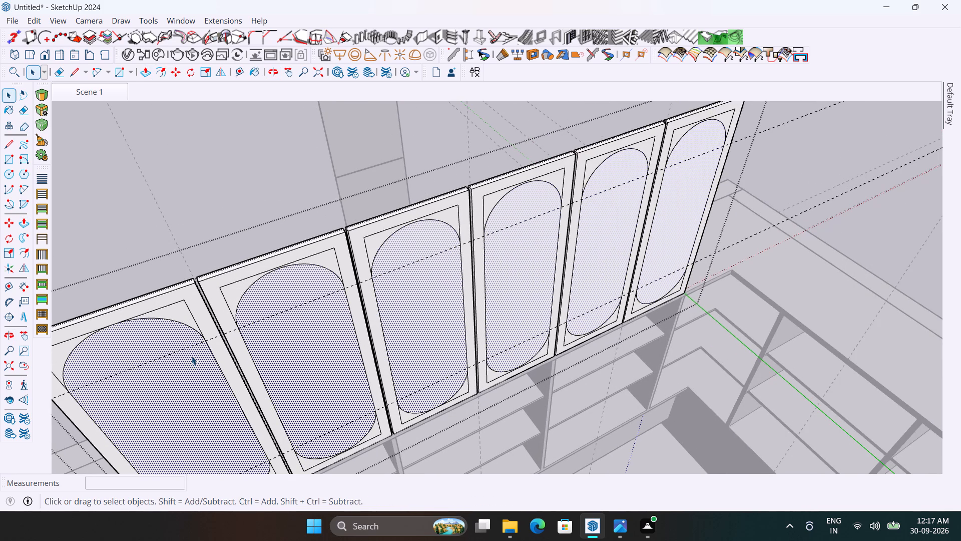
{"action": "key", "text": "p"}
{"action": "left_click", "coordinate": [190, 372]}
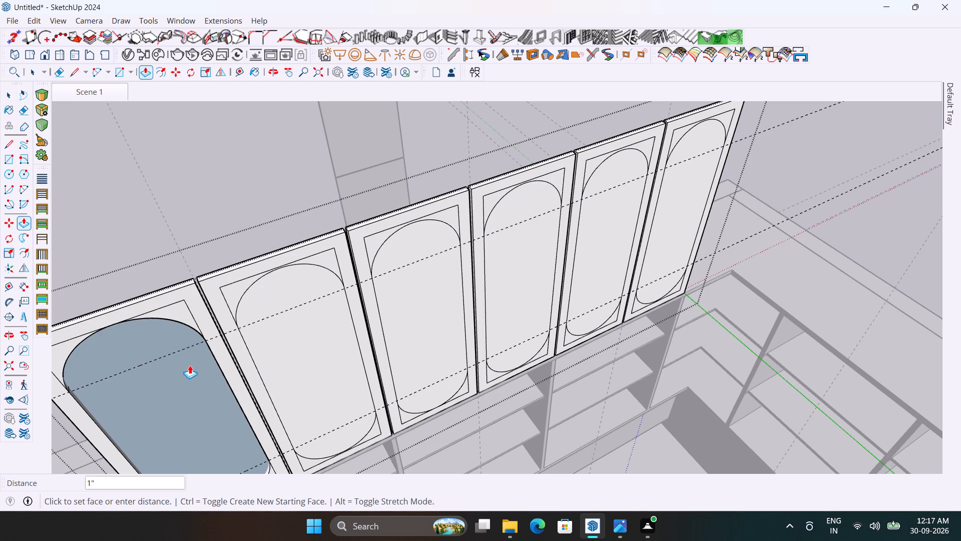
{"action": "type", "text": "0.15"}
{"action": "key", "text": "Return"}
Repeat the 0.15" Push/Pull recess on the rounded inner faces of the second through sixth shutters.
{"action": "double_click", "coordinate": [289, 359]}
{"action": "double_click", "coordinate": [411, 348]}
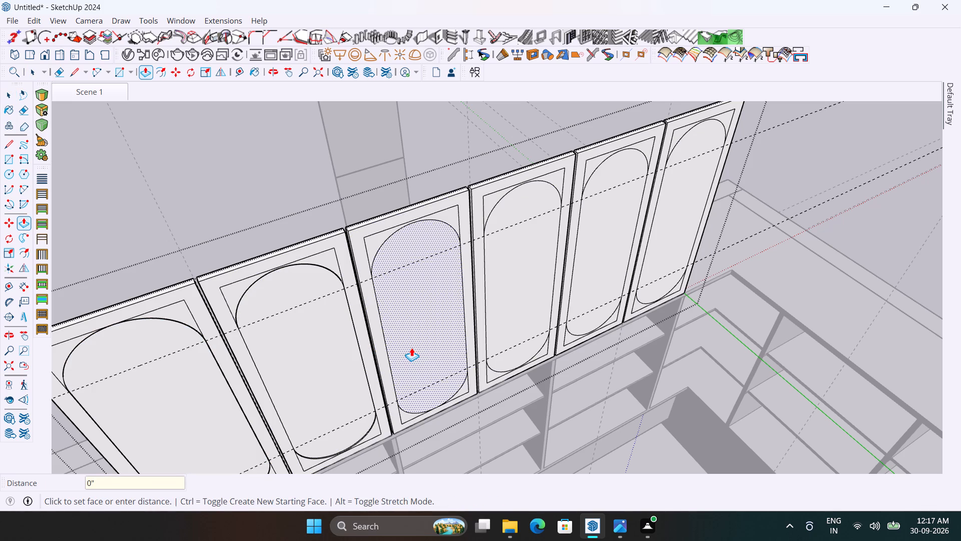
{"action": "left_click", "coordinate": [334, 334]}
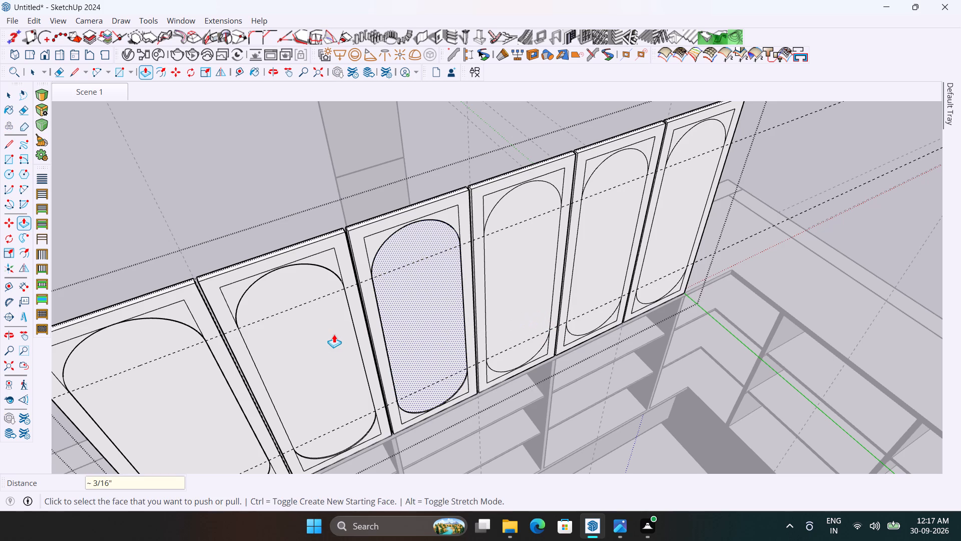
{"action": "double_click", "coordinate": [512, 286]}
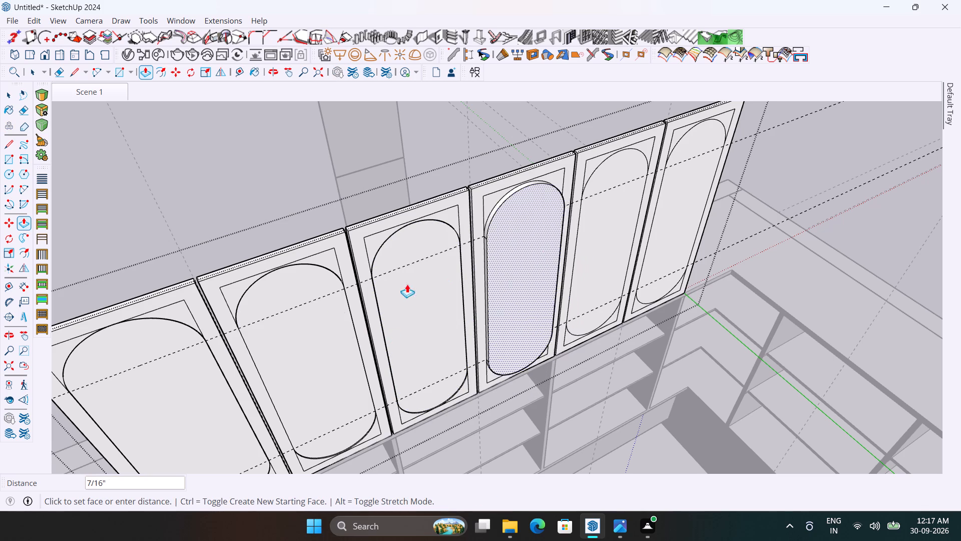
{"action": "left_click", "coordinate": [315, 316]}
{"action": "double_click", "coordinate": [610, 252]}
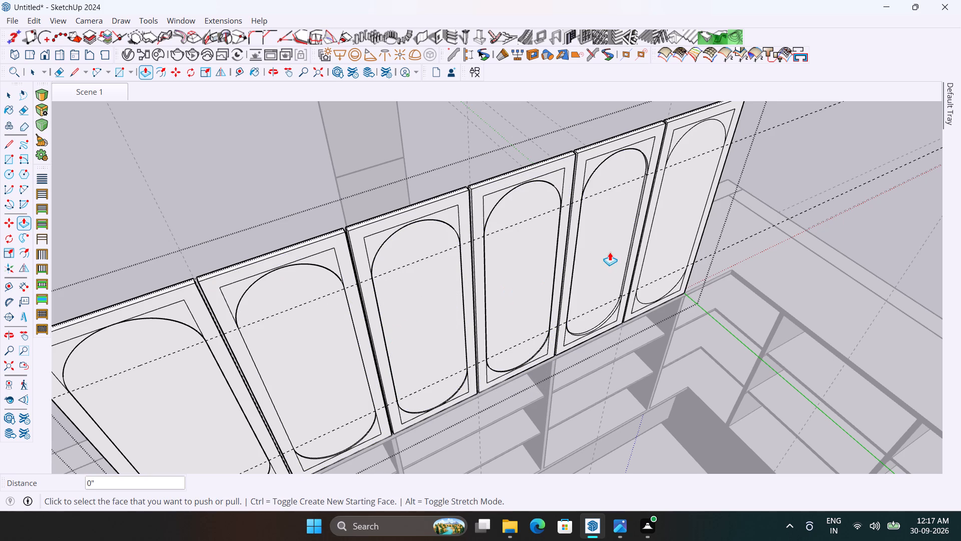
{"action": "double_click", "coordinate": [675, 230]}
{"action": "scroll", "coordinate": [675, 230], "scroll_direction": "down", "scroll_amount": 4}
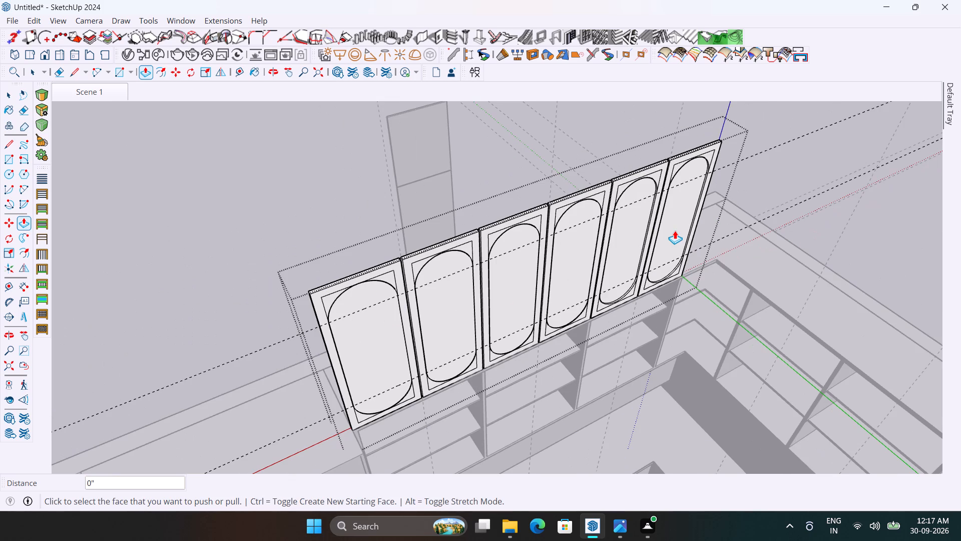
Erase the leftover inset border lines outside the top arcs of the first, second and third shutters.
{"action": "key", "text": "e"}
{"action": "scroll", "coordinate": [317, 286], "scroll_direction": "up", "scroll_amount": 8}
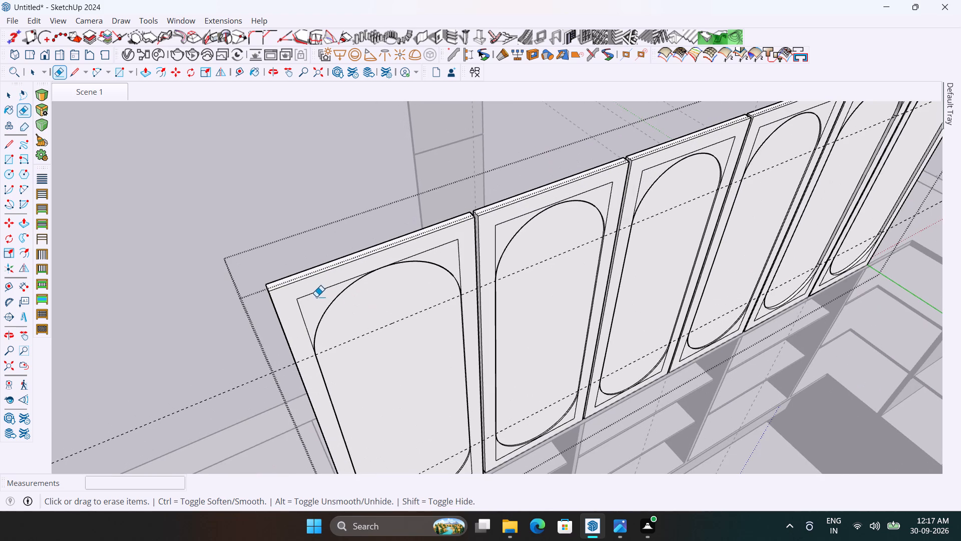
{"action": "left_click_drag", "start_coordinate": [314, 290], "coordinate": [300, 309]}
{"action": "left_click_drag", "start_coordinate": [421, 253], "coordinate": [449, 251]}
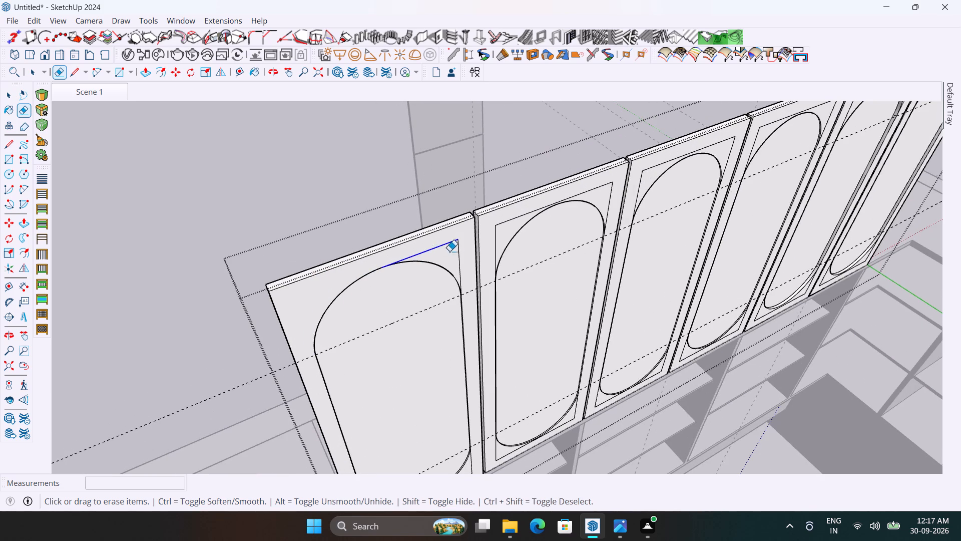
{"action": "left_click_drag", "start_coordinate": [449, 251], "coordinate": [462, 251]}
{"action": "left_click_drag", "start_coordinate": [516, 219], "coordinate": [500, 240]}
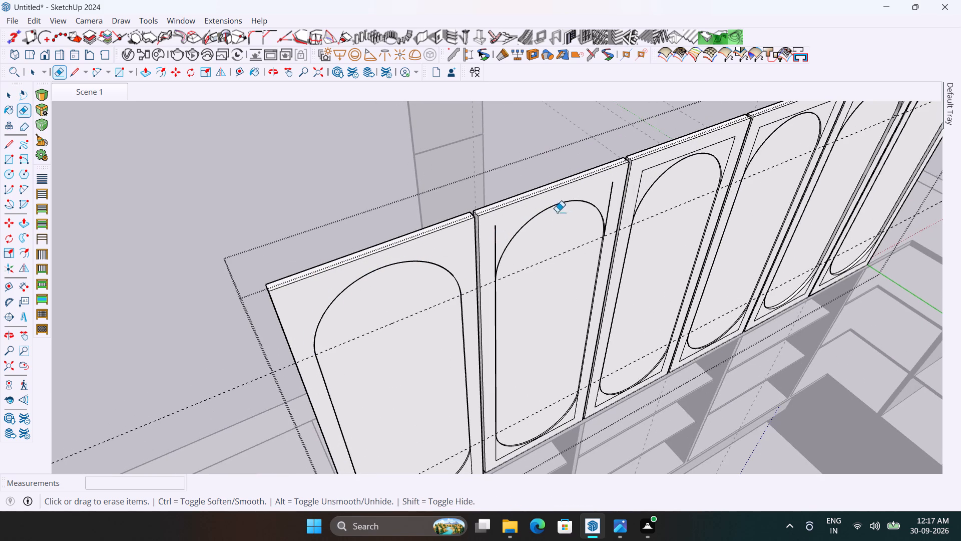
{"action": "left_click", "coordinate": [498, 240]}
{"action": "left_click", "coordinate": [489, 239]}
{"action": "double_click", "coordinate": [501, 238]}
{"action": "scroll", "coordinate": [561, 200], "scroll_direction": "up", "scroll_amount": 2}
{"action": "left_click_drag", "start_coordinate": [477, 246], "coordinate": [485, 243]}
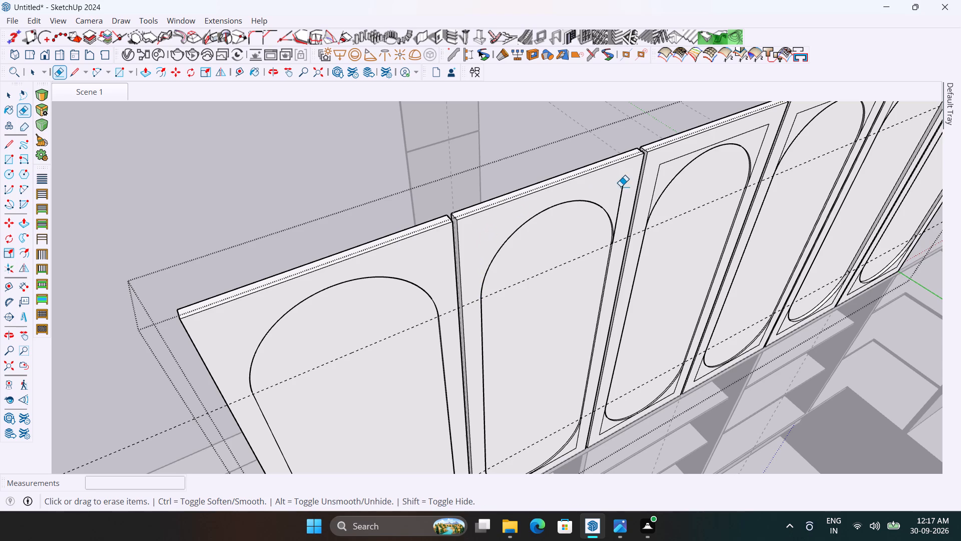
{"action": "left_click", "coordinate": [625, 187]}
{"action": "left_click", "coordinate": [623, 187]}
{"action": "left_click_drag", "start_coordinate": [667, 162], "coordinate": [662, 166]}
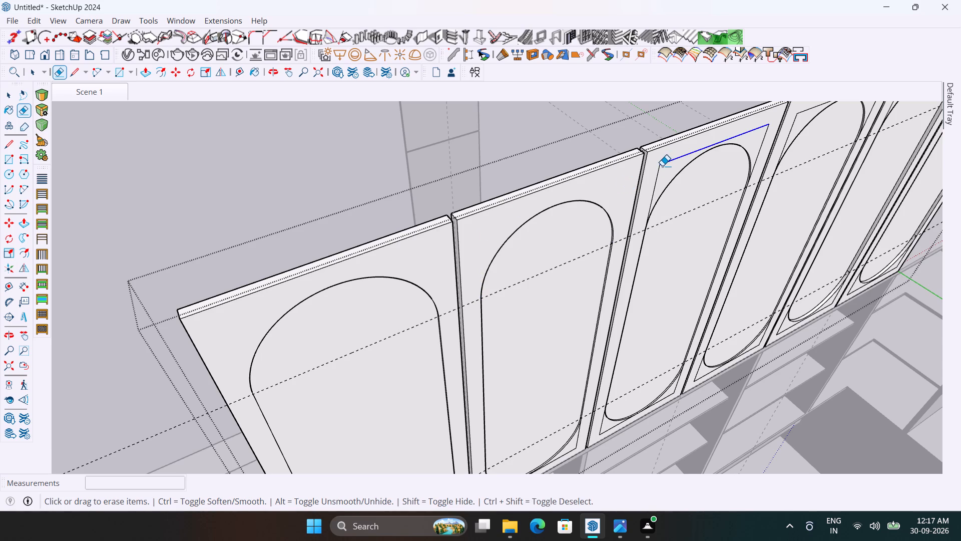
{"action": "left_click_drag", "start_coordinate": [662, 166], "coordinate": [658, 168]}
{"action": "left_click", "coordinate": [764, 135]}
Erase the leftover inset border lines outside the top arcs of the fourth, fifth and sixth shutters.
{"action": "scroll", "coordinate": [453, 264], "scroll_direction": "down", "scroll_amount": 4}
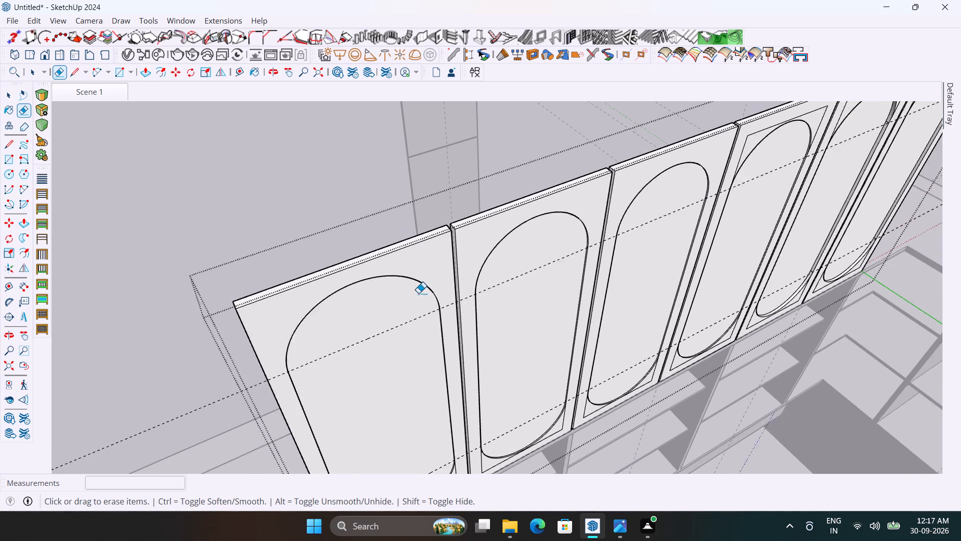
{"action": "scroll", "coordinate": [680, 195], "scroll_direction": "up", "scroll_amount": 3}
{"action": "scroll", "coordinate": [710, 146], "scroll_direction": "up", "scroll_amount": 4}
{"action": "left_click_drag", "start_coordinate": [711, 138], "coordinate": [697, 160]}
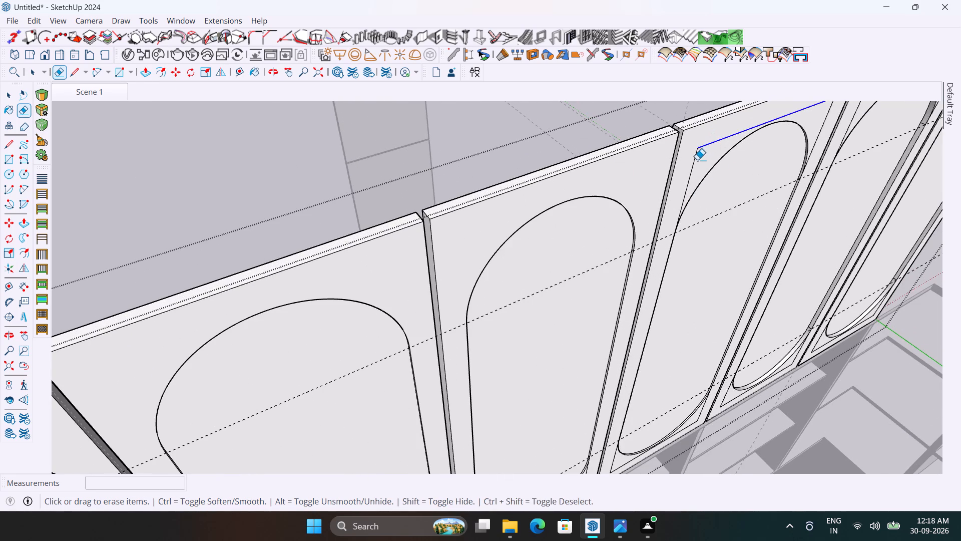
{"action": "left_click_drag", "start_coordinate": [697, 160], "coordinate": [696, 160]}
{"action": "scroll", "coordinate": [524, 294], "scroll_direction": "down", "scroll_amount": 5}
{"action": "scroll", "coordinate": [723, 194], "scroll_direction": "up", "scroll_amount": 3}
{"action": "left_click", "coordinate": [713, 189]}
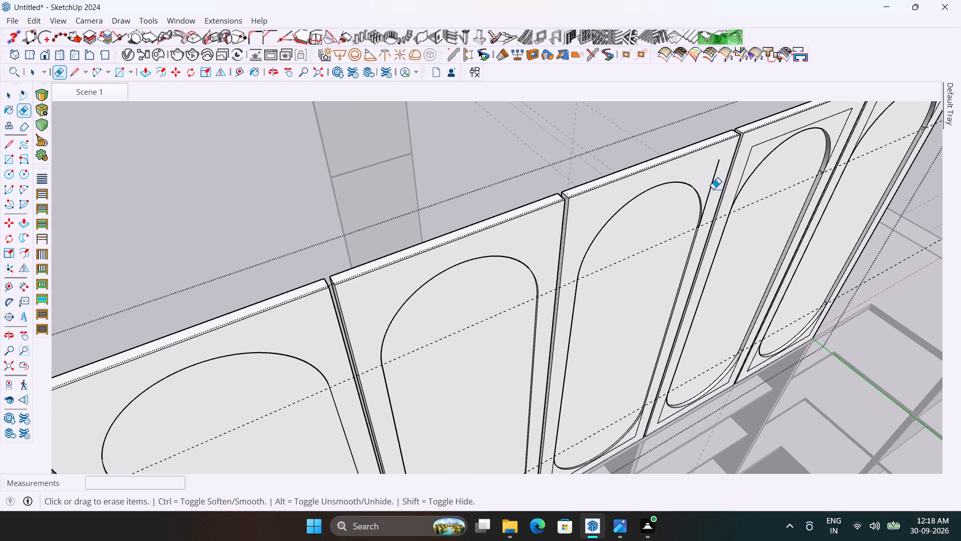
{"action": "left_click_drag", "start_coordinate": [760, 144], "coordinate": [747, 156]}
{"action": "scroll", "coordinate": [719, 224], "scroll_direction": "down", "scroll_amount": 4}
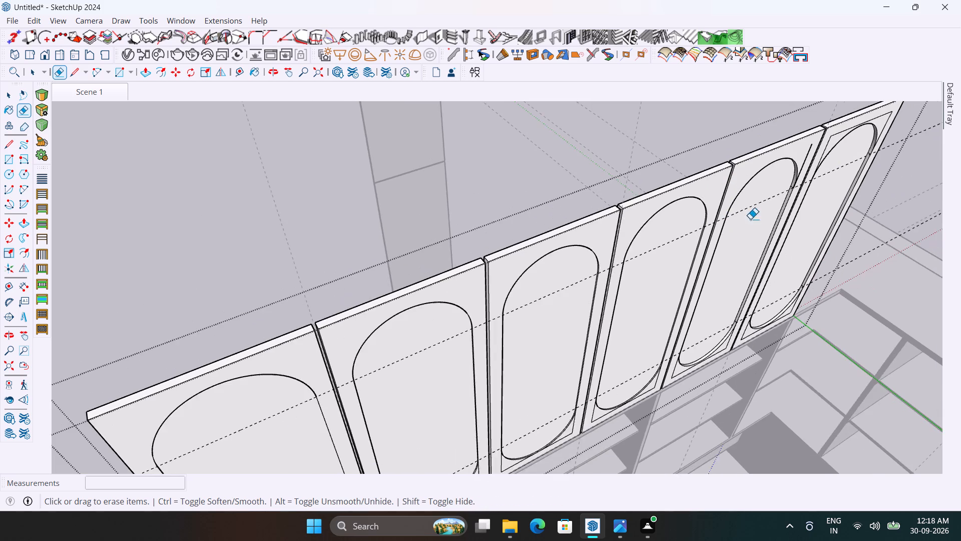
{"action": "scroll", "coordinate": [843, 126], "scroll_direction": "up", "scroll_amount": 3}
{"action": "scroll", "coordinate": [802, 151], "scroll_direction": "up", "scroll_amount": 3}
{"action": "left_click", "coordinate": [801, 154]}
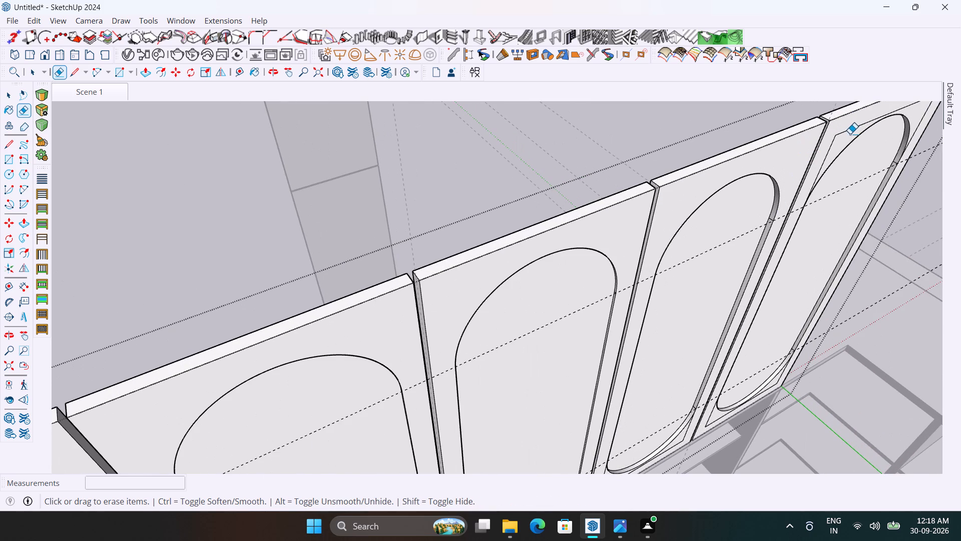
{"action": "left_click_drag", "start_coordinate": [850, 134], "coordinate": [843, 129]}
{"action": "scroll", "coordinate": [788, 143], "scroll_direction": "down", "scroll_amount": 5}
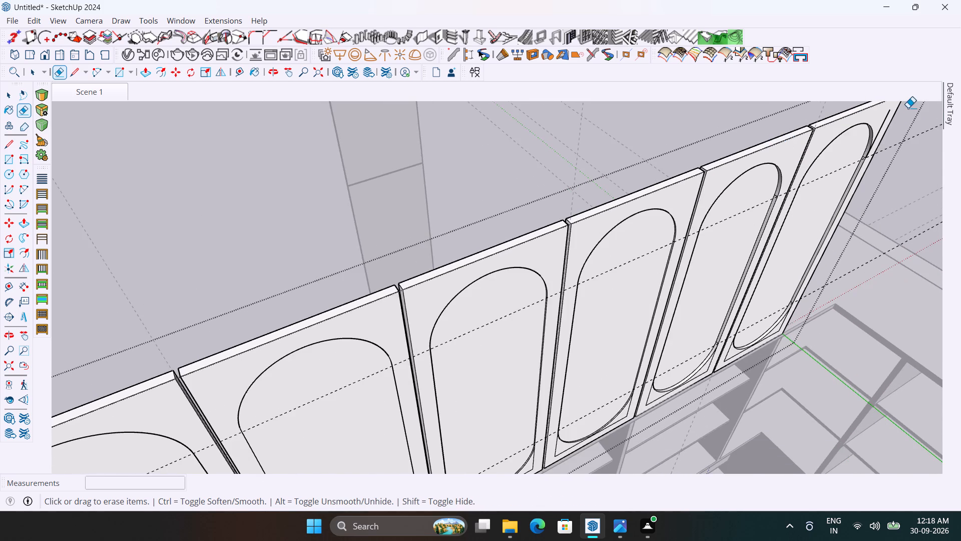
{"action": "scroll", "coordinate": [908, 108], "scroll_direction": "up", "scroll_amount": 5}
{"action": "left_click", "coordinate": [881, 125]}
{"action": "scroll", "coordinate": [778, 117], "scroll_direction": "down", "scroll_amount": 10}
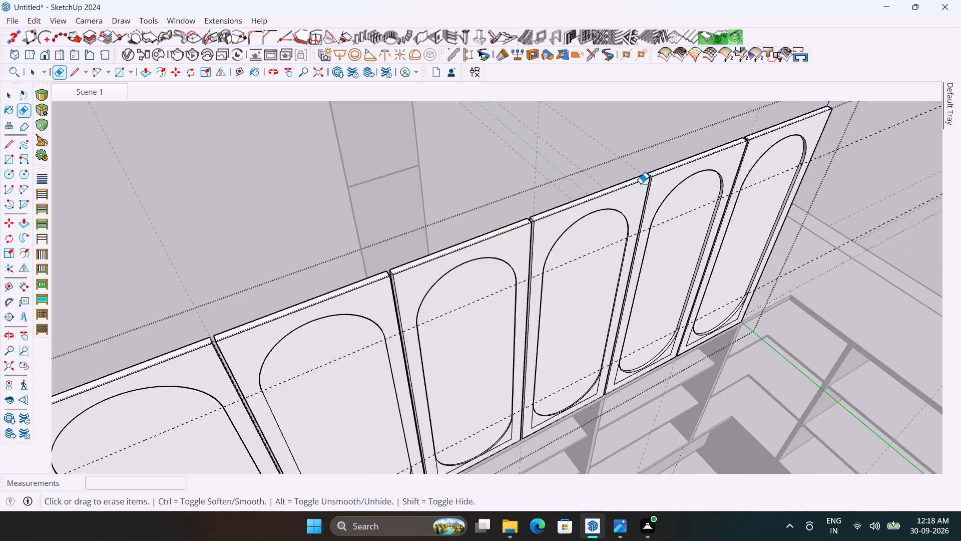
Erase the leftover inset border lines outside the bottom arcs of the first, second and third shutters.
{"action": "scroll", "coordinate": [433, 219], "scroll_direction": "down", "scroll_amount": 6}
{"action": "scroll", "coordinate": [348, 373], "scroll_direction": "up", "scroll_amount": 9}
{"action": "scroll", "coordinate": [414, 313], "scroll_direction": "up", "scroll_amount": 4}
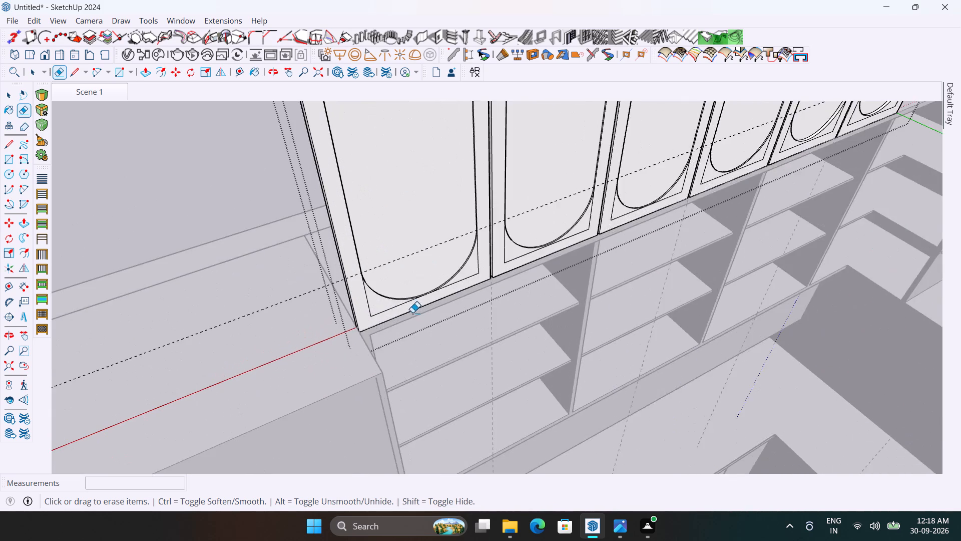
{"action": "scroll", "coordinate": [412, 313], "scroll_direction": "up", "scroll_amount": 5}
{"action": "left_click_drag", "start_coordinate": [376, 311], "coordinate": [361, 311]}
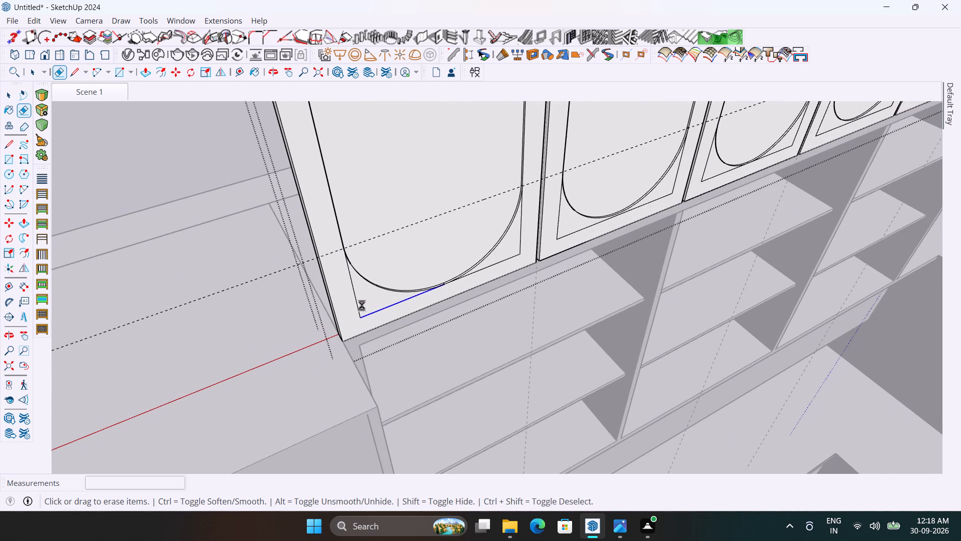
{"action": "scroll", "coordinate": [364, 306], "scroll_direction": "up", "scroll_amount": 4}
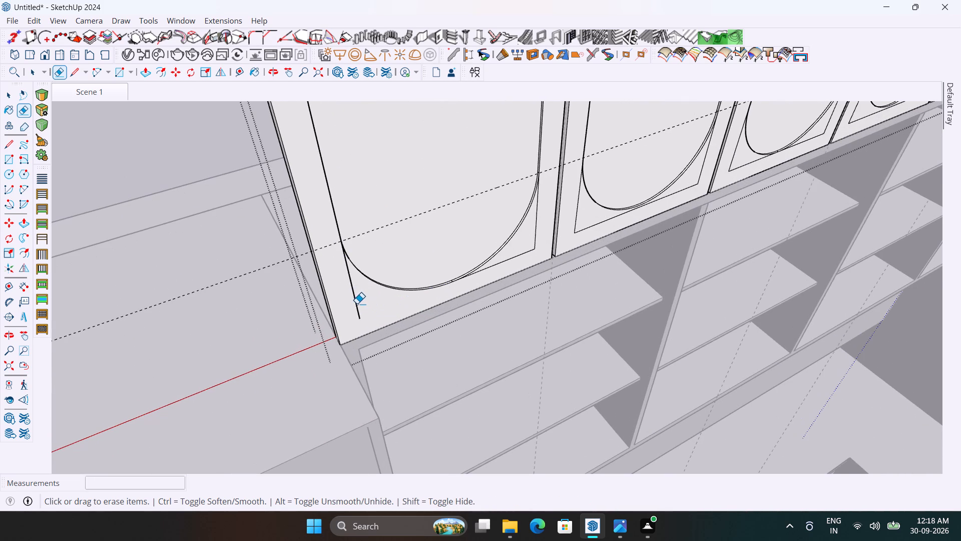
{"action": "left_click", "coordinate": [357, 304]}
{"action": "left_click", "coordinate": [531, 251]}
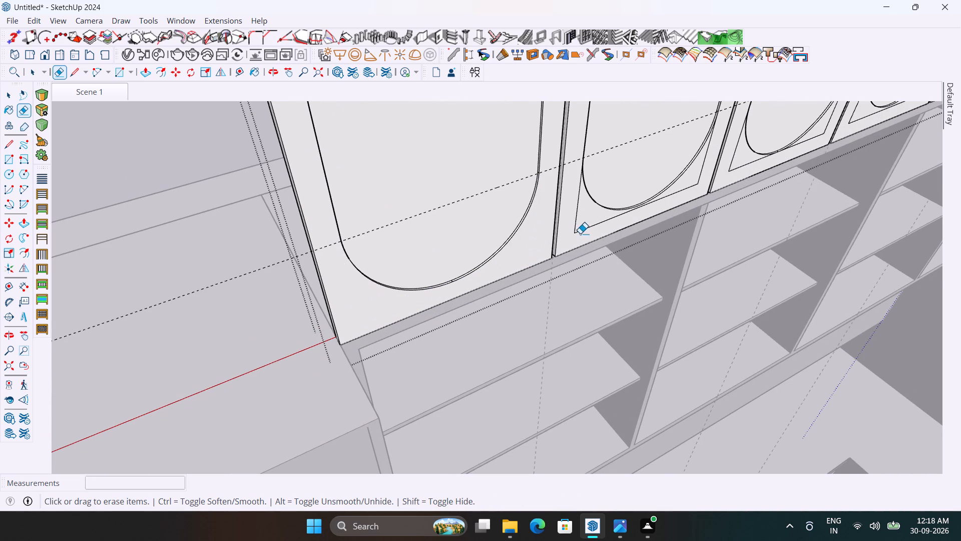
{"action": "left_click", "coordinate": [575, 231]}
{"action": "left_click", "coordinate": [701, 173]}
{"action": "scroll", "coordinate": [444, 263], "scroll_direction": "down", "scroll_amount": 3}
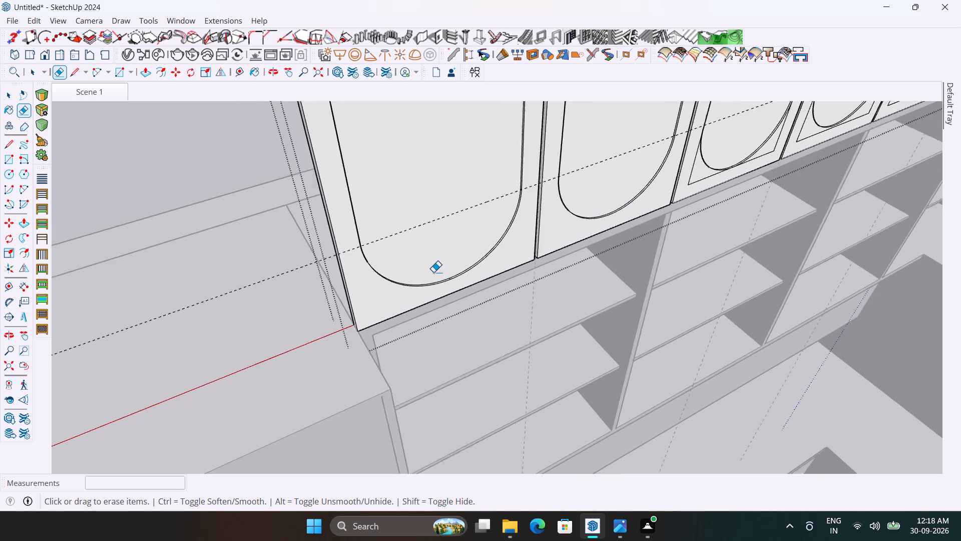
{"action": "scroll", "coordinate": [678, 185], "scroll_direction": "up", "scroll_amount": 3}
{"action": "left_click_drag", "start_coordinate": [680, 192], "coordinate": [669, 188]}
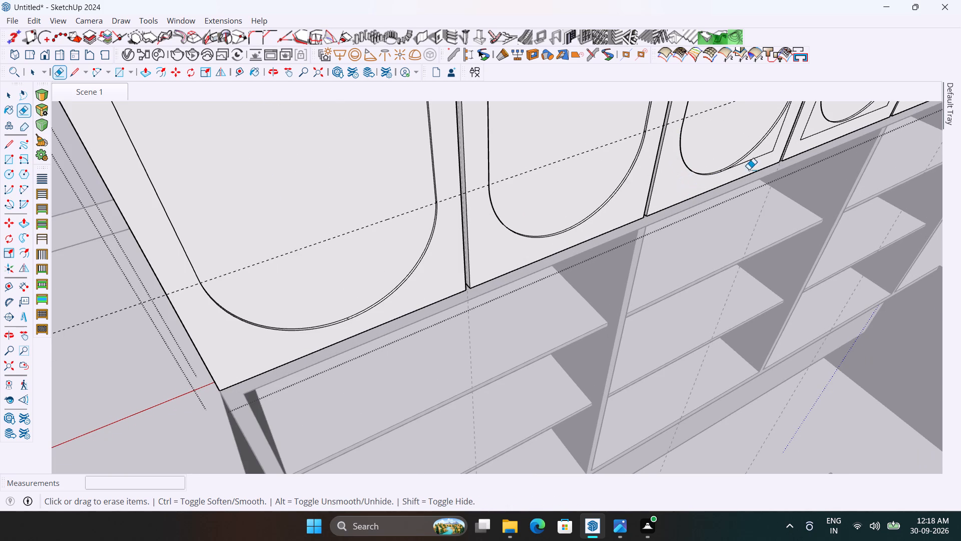
{"action": "left_click_drag", "start_coordinate": [762, 156], "coordinate": [773, 151]}
Erase the leftover inset border lines outside the bottom arcs of the fourth, fifth and sixth shutters.
{"action": "scroll", "coordinate": [574, 224], "scroll_direction": "down", "scroll_amount": 5}
{"action": "scroll", "coordinate": [720, 161], "scroll_direction": "up", "scroll_amount": 3}
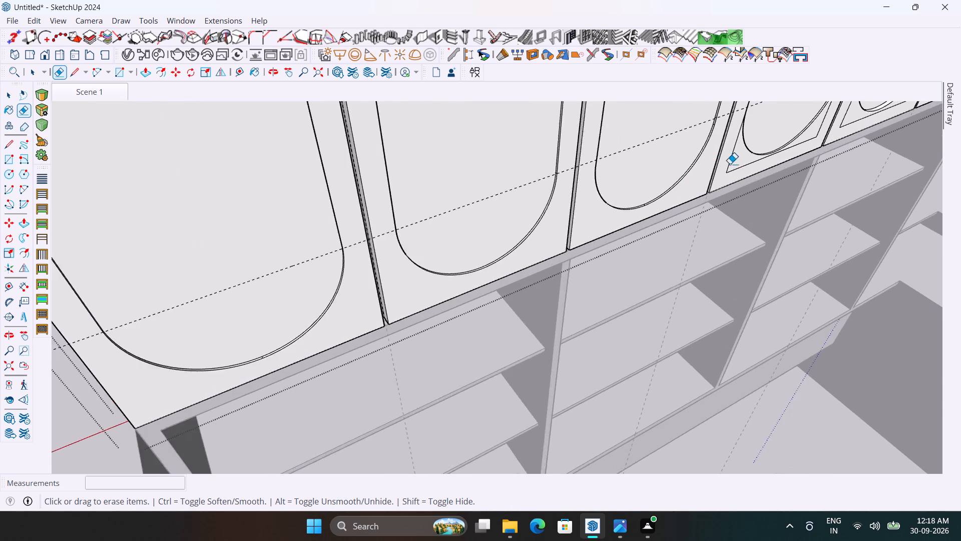
{"action": "scroll", "coordinate": [730, 164], "scroll_direction": "up", "scroll_amount": 4}
{"action": "left_click_drag", "start_coordinate": [735, 169], "coordinate": [726, 170]}
{"action": "scroll", "coordinate": [868, 118], "scroll_direction": "up", "scroll_amount": 1}
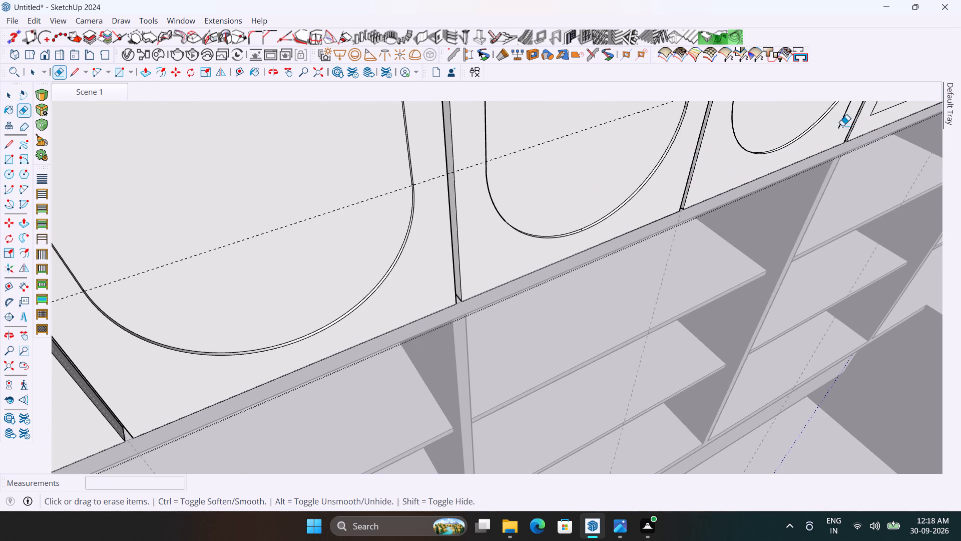
{"action": "left_click", "coordinate": [840, 126]}
{"action": "scroll", "coordinate": [475, 271], "scroll_direction": "down", "scroll_amount": 6}
{"action": "scroll", "coordinate": [369, 286], "scroll_direction": "down", "scroll_amount": 3}
{"action": "scroll", "coordinate": [671, 174], "scroll_direction": "up", "scroll_amount": 4}
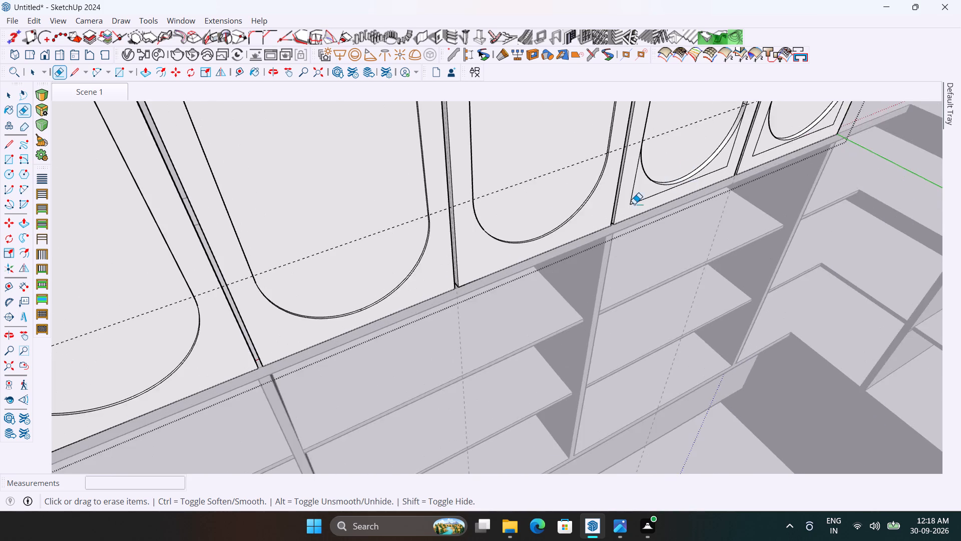
{"action": "scroll", "coordinate": [625, 210], "scroll_direction": "up", "scroll_amount": 4}
{"action": "left_click_drag", "start_coordinate": [641, 201], "coordinate": [633, 199]}
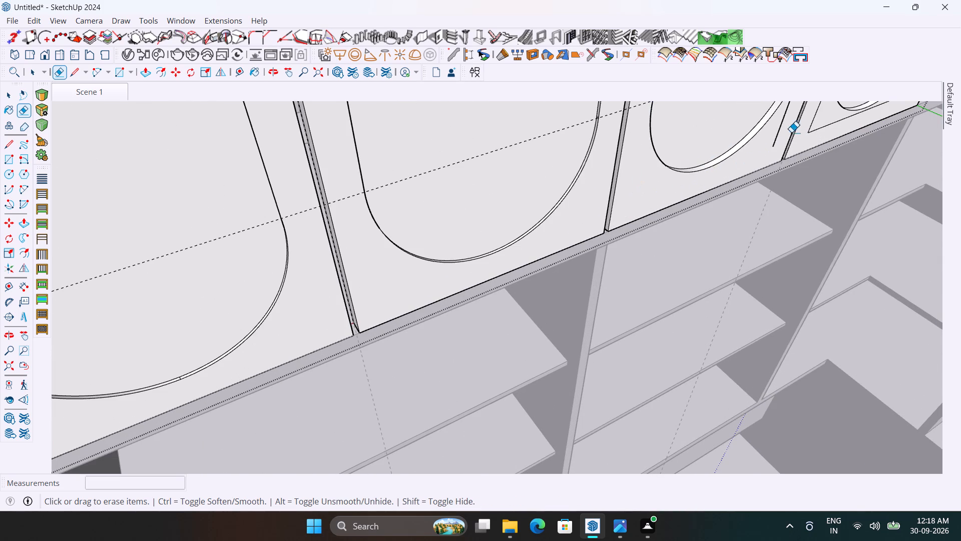
{"action": "left_click", "coordinate": [777, 139]}
{"action": "scroll", "coordinate": [552, 258], "scroll_direction": "down", "scroll_amount": 6}
{"action": "scroll", "coordinate": [721, 166], "scroll_direction": "up", "scroll_amount": 3}
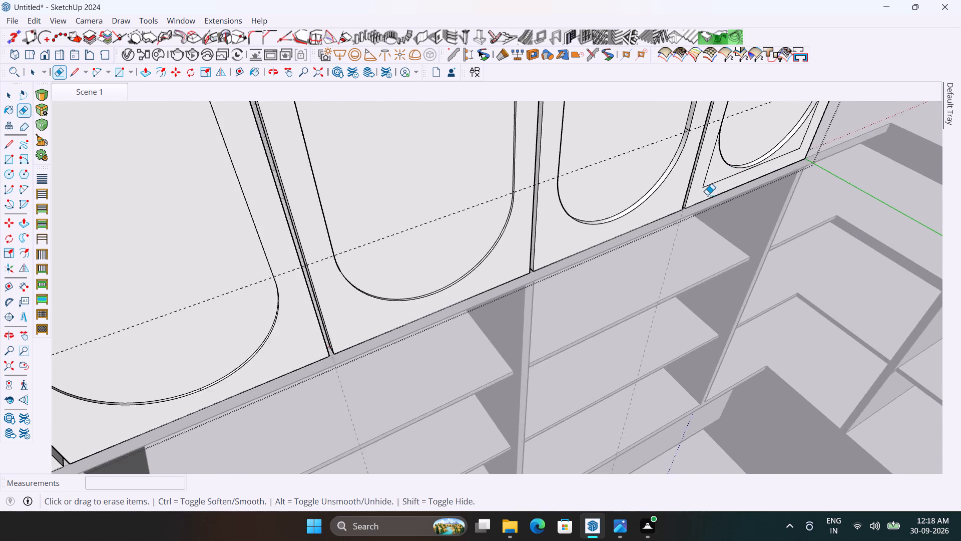
{"action": "scroll", "coordinate": [707, 195], "scroll_direction": "up", "scroll_amount": 4}
{"action": "left_click_drag", "start_coordinate": [709, 184], "coordinate": [696, 177]}
{"action": "scroll", "coordinate": [657, 235], "scroll_direction": "down", "scroll_amount": 5}
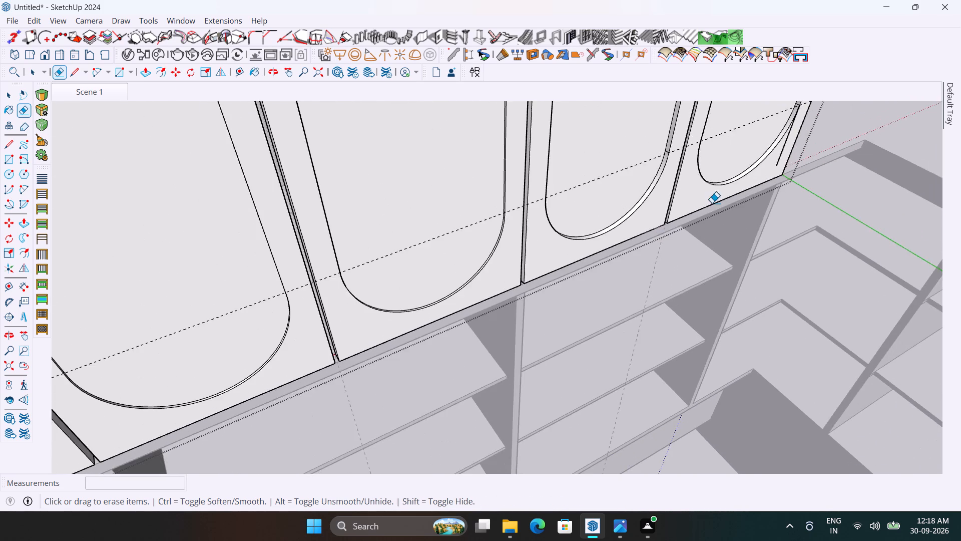
{"action": "scroll", "coordinate": [774, 161], "scroll_direction": "up", "scroll_amount": 6}
{"action": "left_click_drag", "start_coordinate": [780, 165], "coordinate": [774, 166]}
{"action": "scroll", "coordinate": [692, 244], "scroll_direction": "down", "scroll_amount": 16}
{"action": "key", "text": "space"}
{"action": "left_click", "coordinate": [252, 237]}
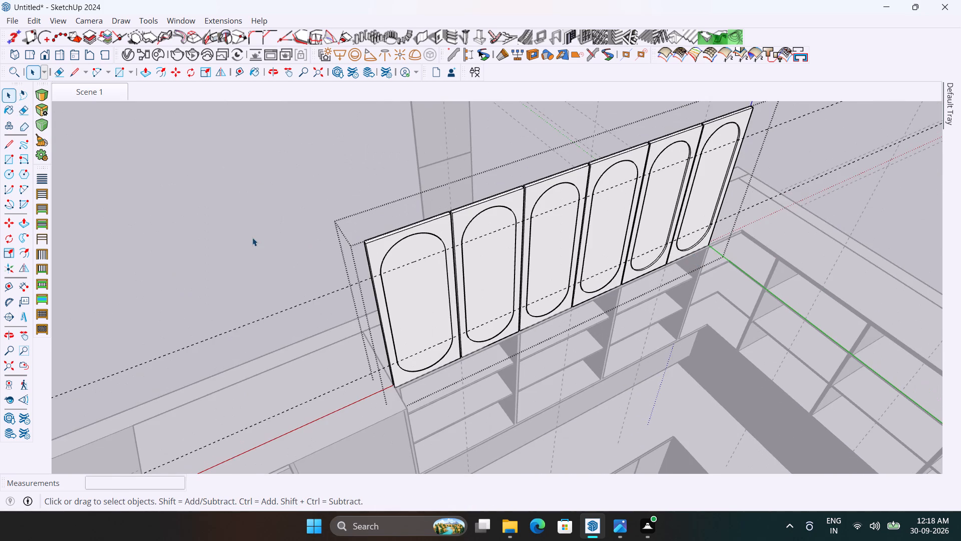
Open the shutter group and push the first shutter's arch panel back to the shutter's rear edge, cutting an opening through it.
{"action": "scroll", "coordinate": [421, 316], "scroll_direction": "up", "scroll_amount": 3}
{"action": "scroll", "coordinate": [404, 209], "scroll_direction": "down", "scroll_amount": 5}
{"action": "double_click", "coordinate": [424, 254]}
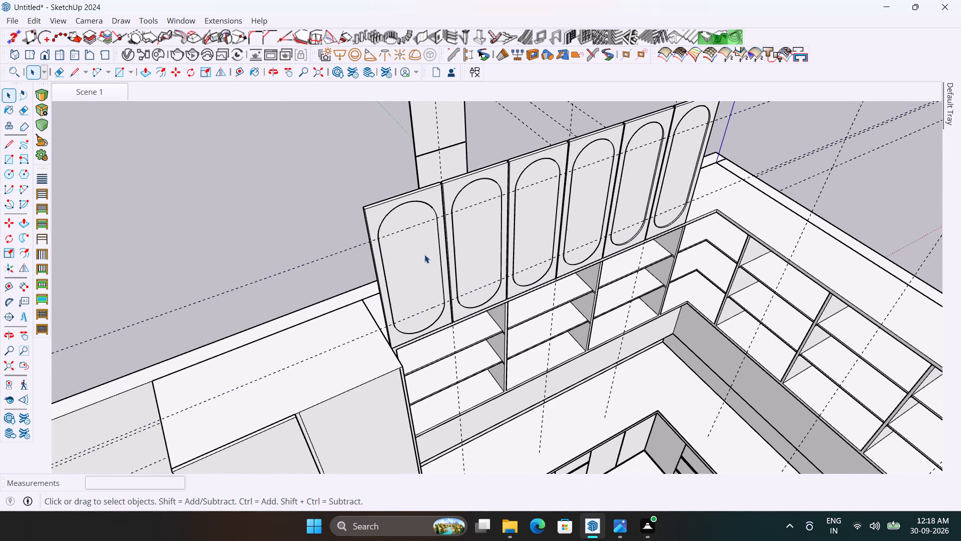
{"action": "key", "text": "p"}
{"action": "left_click", "coordinate": [420, 254]}
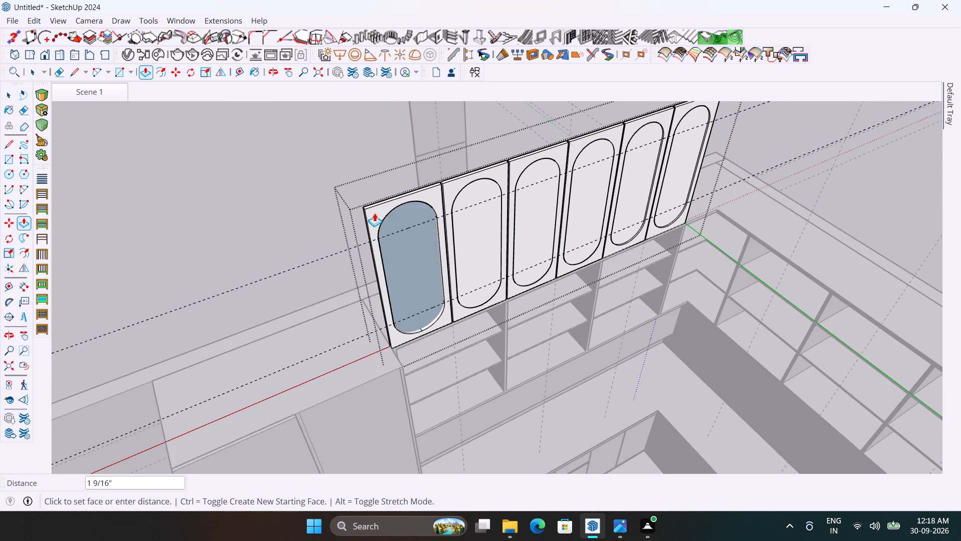
{"action": "scroll", "coordinate": [372, 211], "scroll_direction": "up", "scroll_amount": 13}
{"action": "left_click", "coordinate": [339, 198]}
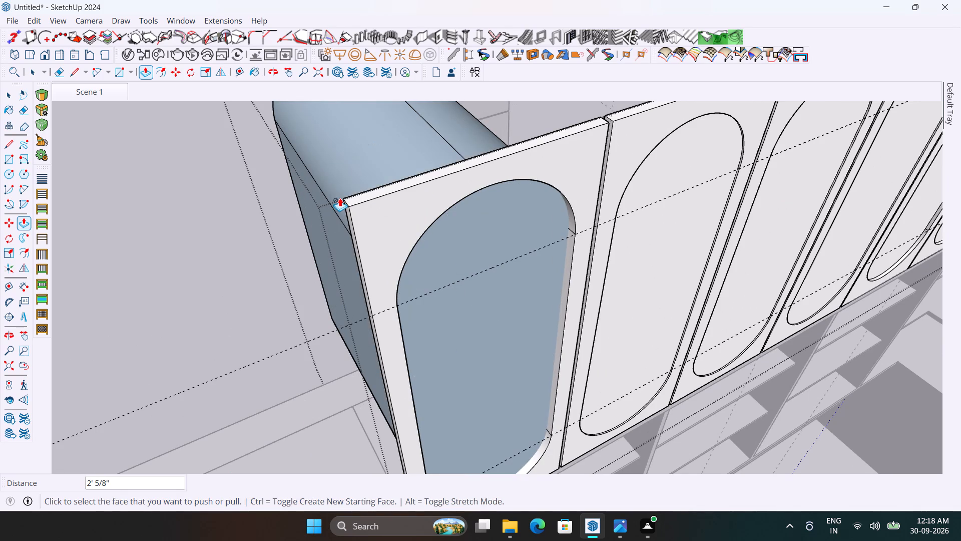
{"action": "key", "text": "ctrl+z"}
{"action": "left_click", "coordinate": [466, 275]}
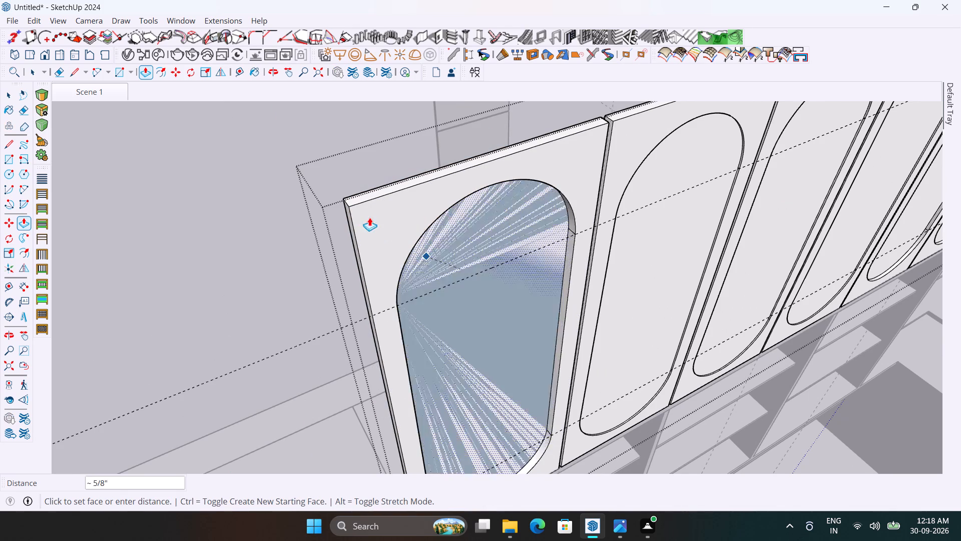
{"action": "left_click", "coordinate": [343, 197]}
Repeat the same Push/Pull through-cut on the arch panels of the second, third, fourth and fifth shutters.
{"action": "double_click", "coordinate": [631, 268]}
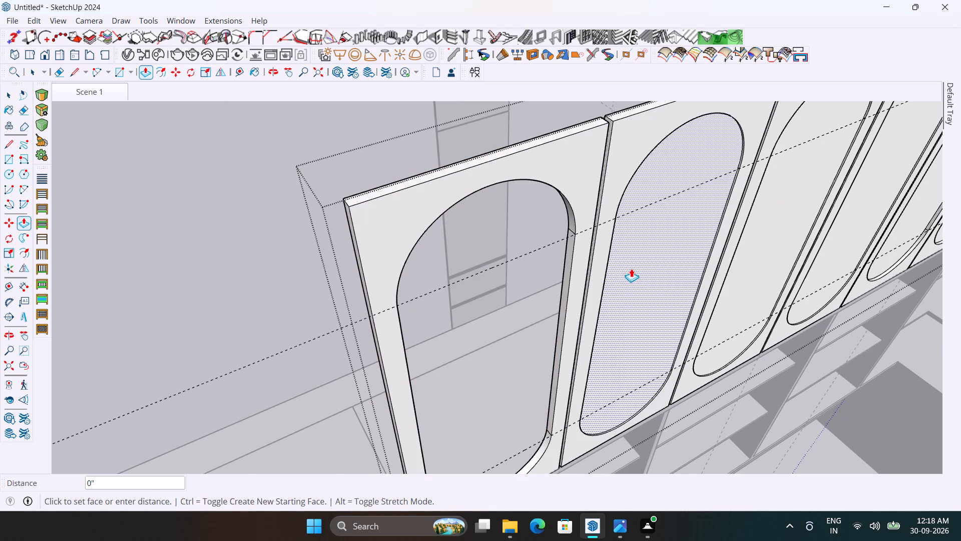
{"action": "double_click", "coordinate": [752, 270]}
{"action": "scroll", "coordinate": [329, 209], "scroll_direction": "down", "scroll_amount": 6}
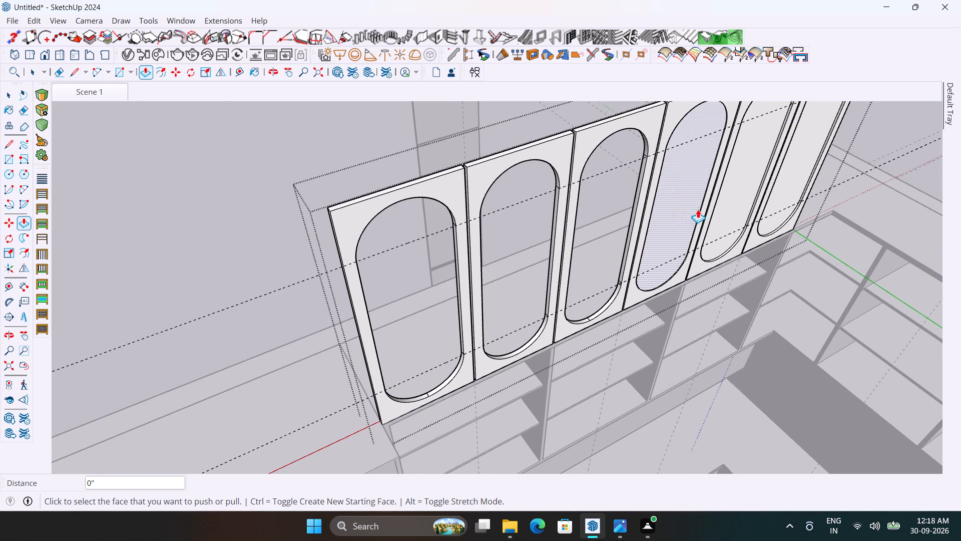
{"action": "double_click", "coordinate": [674, 208]}
{"action": "double_click", "coordinate": [729, 216]}
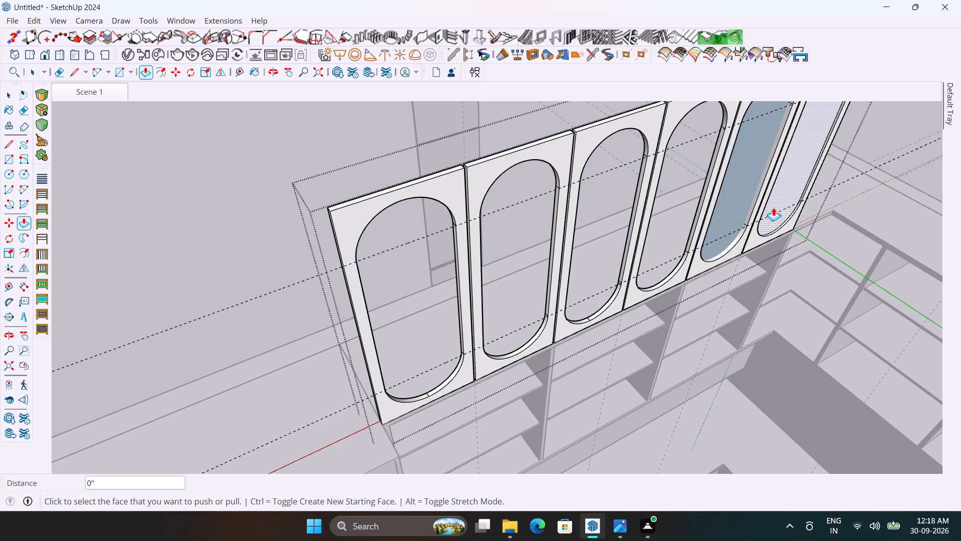
{"action": "left_click", "coordinate": [724, 200]}
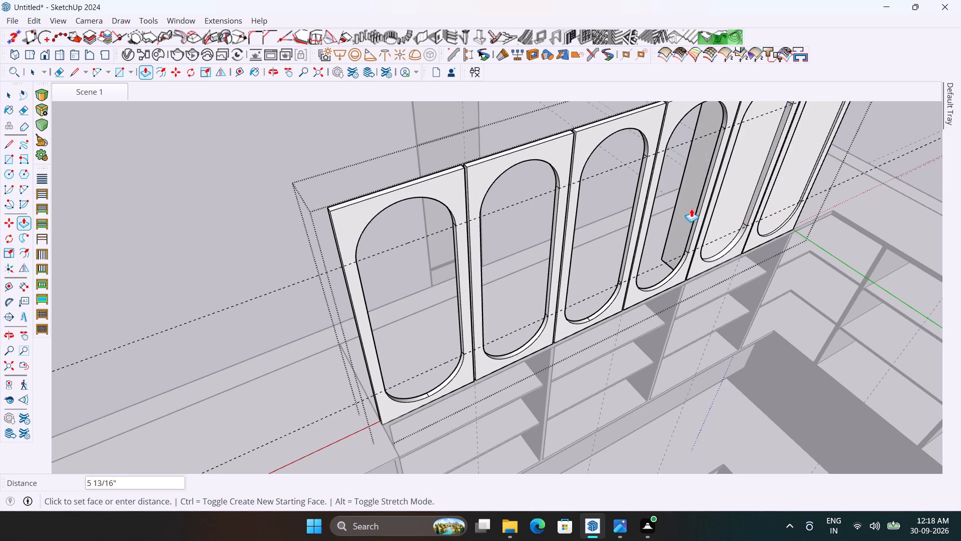
{"action": "left_click", "coordinate": [697, 210]}
{"action": "scroll", "coordinate": [621, 259], "scroll_direction": "down", "scroll_amount": 5}
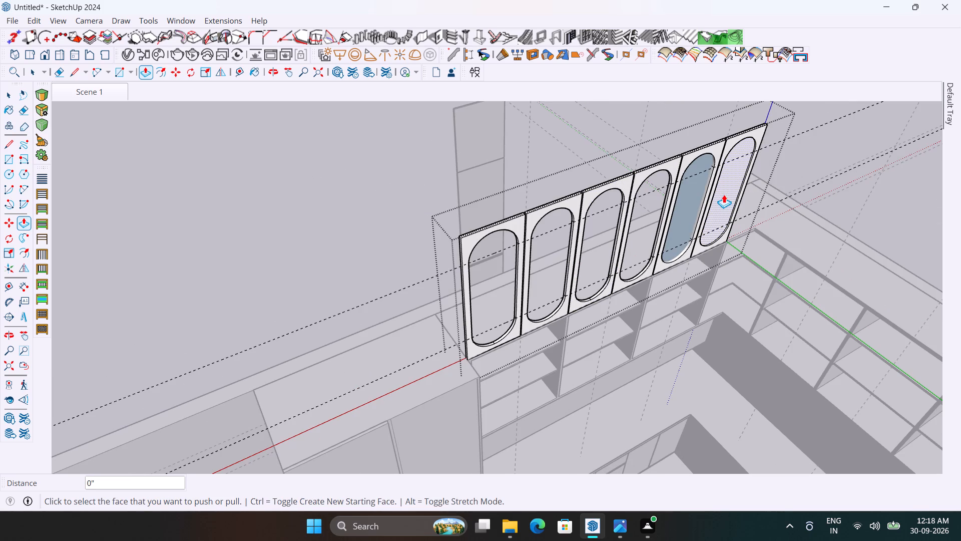
Push the sixth shutter's arch panel back to the shutters' rear top edge, cutting an opening through it.
{"action": "double_click", "coordinate": [725, 194]}
{"action": "scroll", "coordinate": [726, 183], "scroll_direction": "up", "scroll_amount": 2}
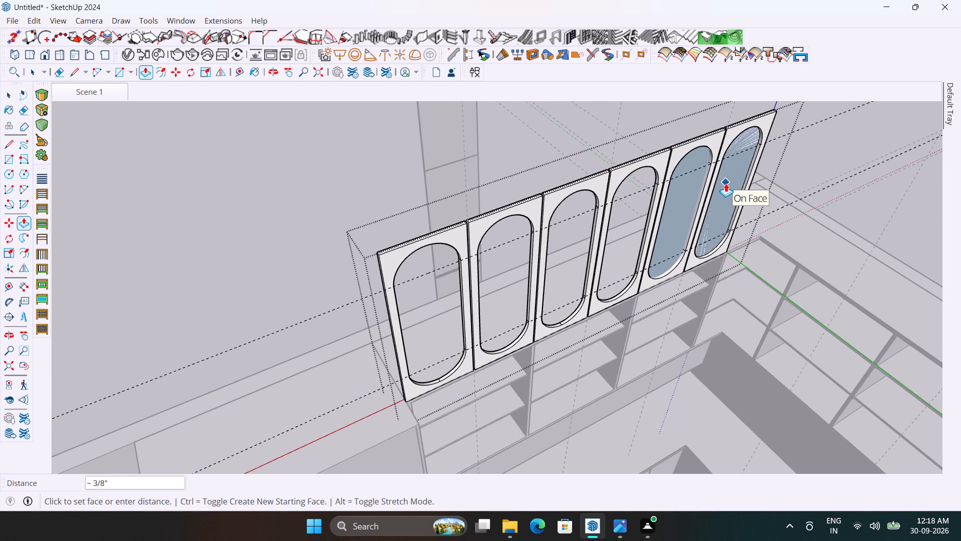
{"action": "scroll", "coordinate": [690, 143], "scroll_direction": "up", "scroll_amount": 7}
{"action": "left_click", "coordinate": [654, 147]}
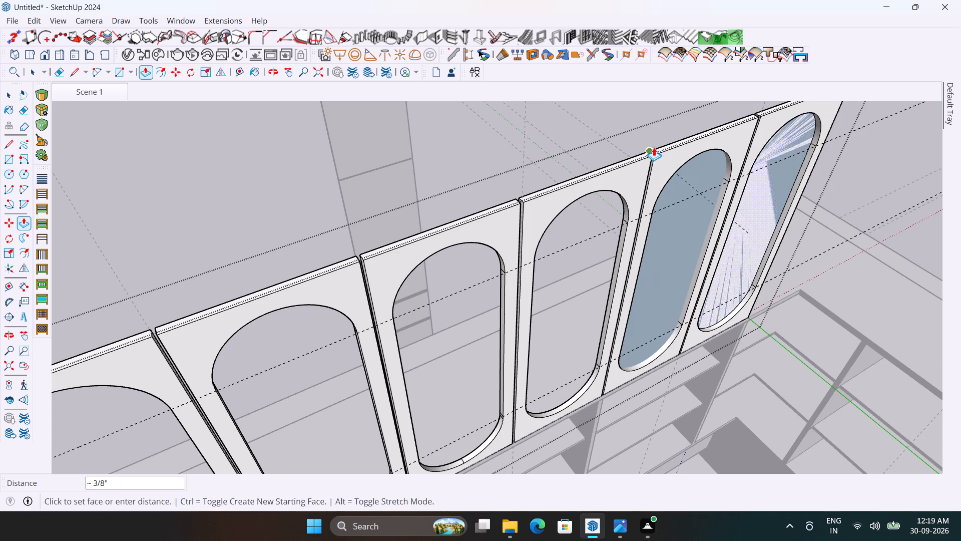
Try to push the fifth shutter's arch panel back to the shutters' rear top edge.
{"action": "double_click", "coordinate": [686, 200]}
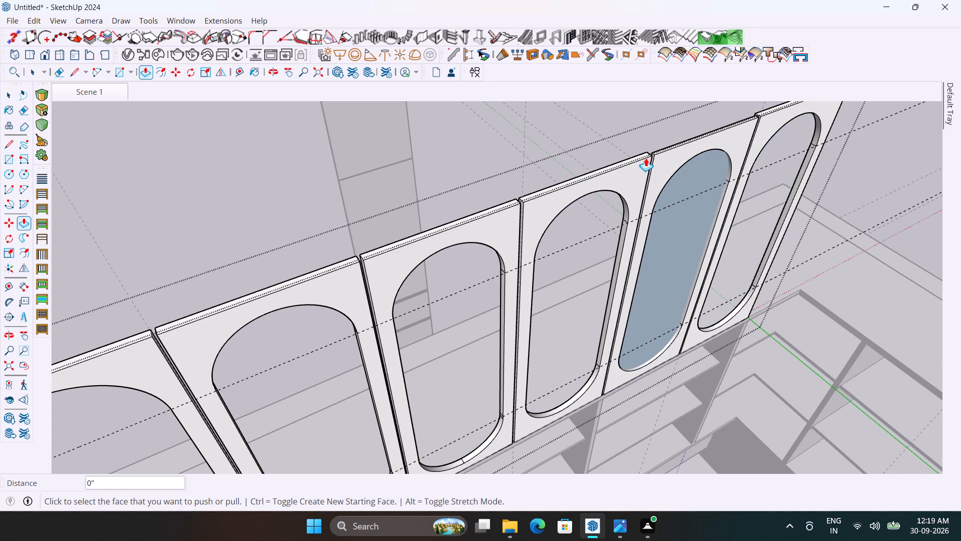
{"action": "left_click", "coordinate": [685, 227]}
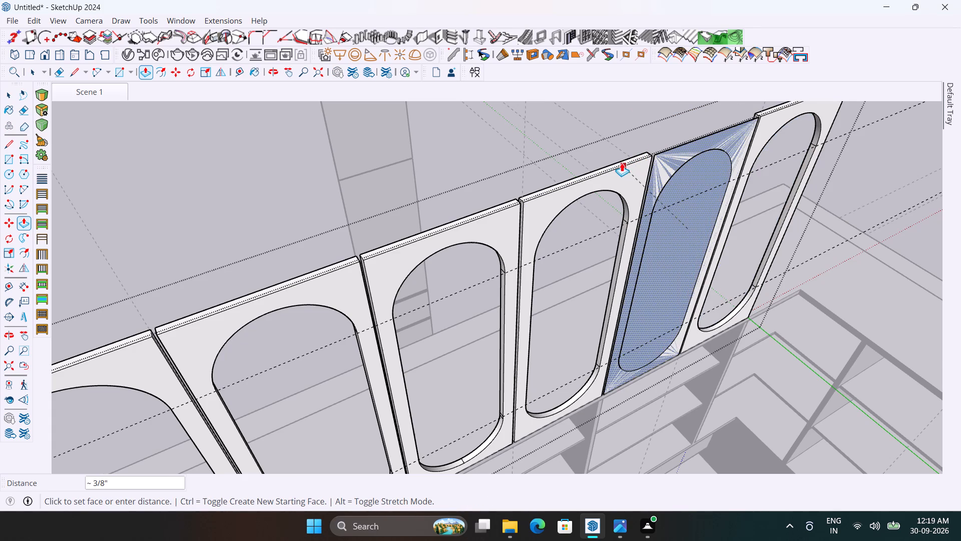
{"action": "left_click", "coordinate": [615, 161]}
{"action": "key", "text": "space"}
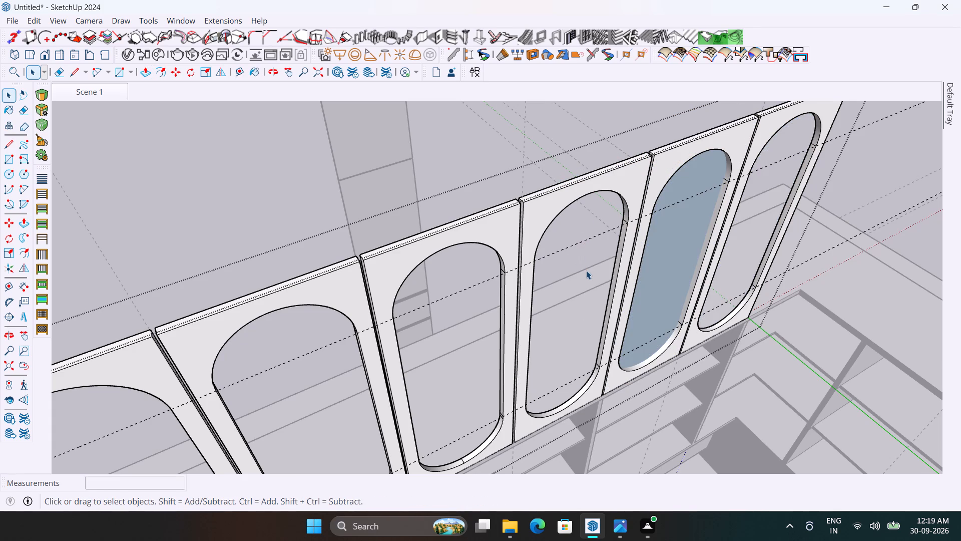
Delete the blue back-side face filling the fifth shutter's arch.
{"action": "left_click", "coordinate": [586, 270]}
{"action": "middle_click_drag", "start_coordinate": [584, 268], "coordinate": [497, 265]}
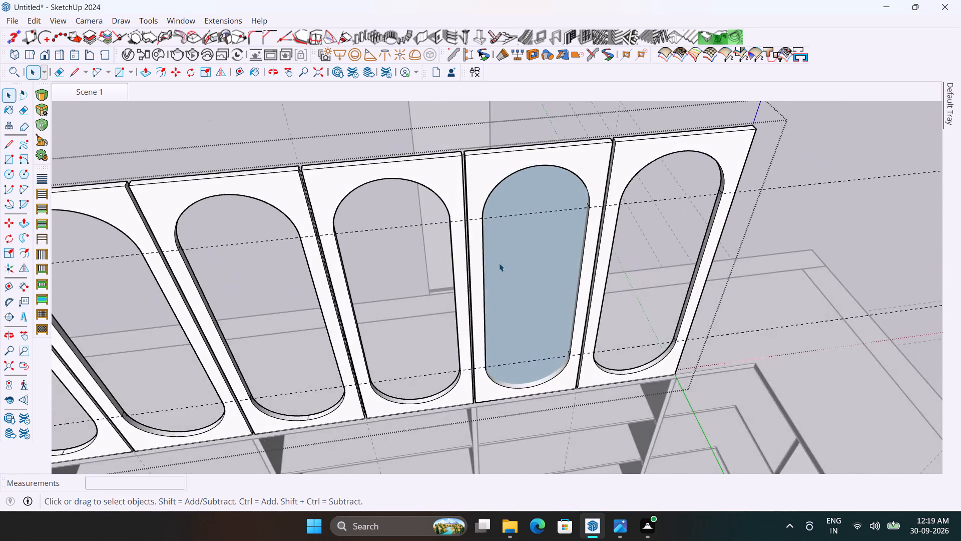
{"action": "scroll", "coordinate": [499, 263], "scroll_direction": "up", "scroll_amount": 3}
{"action": "left_click", "coordinate": [536, 243]}
{"action": "key", "text": "Delete"}
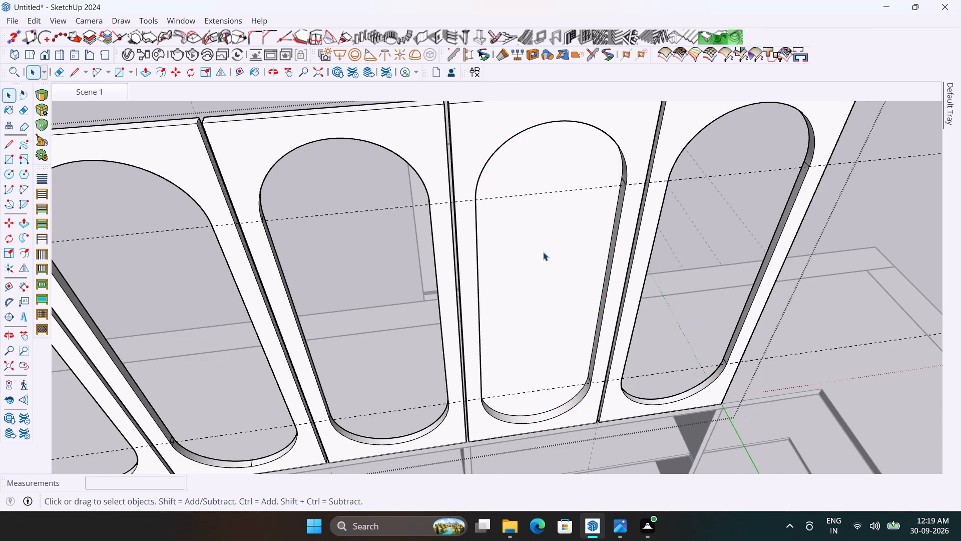
Push the fifth shutter's remaining arch panel back to the shutters' rear top edge with Push/Pull.
{"action": "scroll", "coordinate": [544, 249], "scroll_direction": "down", "scroll_amount": 4}
{"action": "key", "text": "p"}
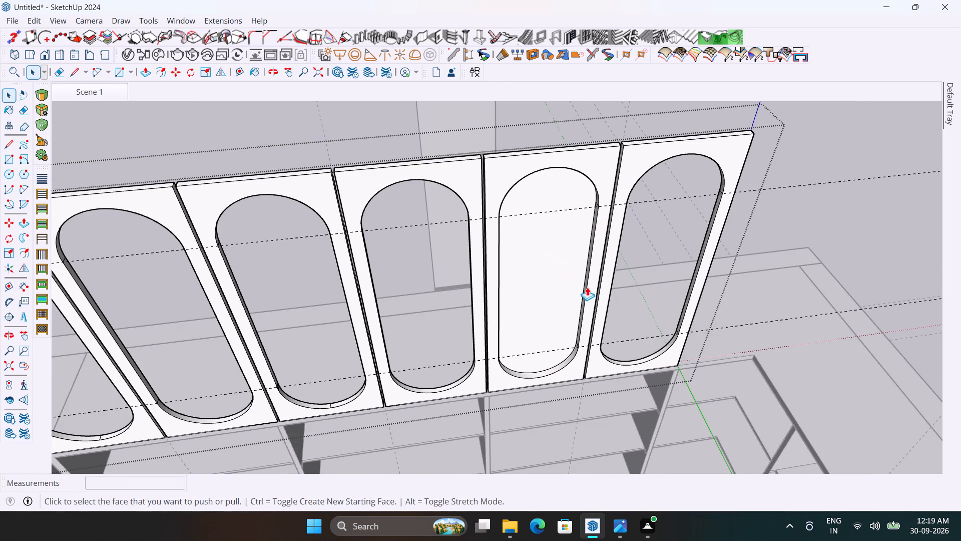
{"action": "left_click", "coordinate": [545, 266]}
{"action": "scroll", "coordinate": [463, 165], "scroll_direction": "up", "scroll_amount": 3}
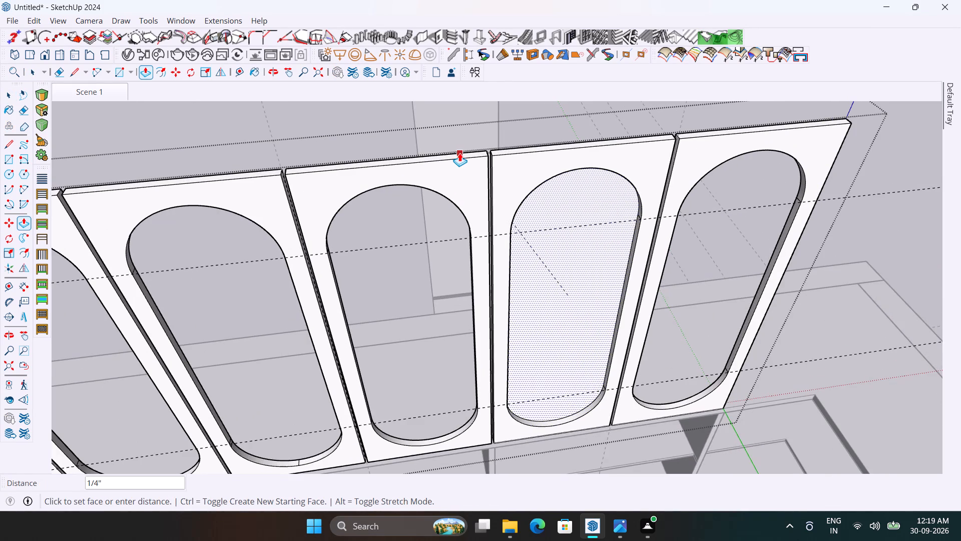
{"action": "left_click", "coordinate": [459, 153]}
{"action": "scroll", "coordinate": [579, 267], "scroll_direction": "up", "scroll_amount": 3}
{"action": "middle_click_drag", "start_coordinate": [570, 275], "coordinate": [541, 338]}
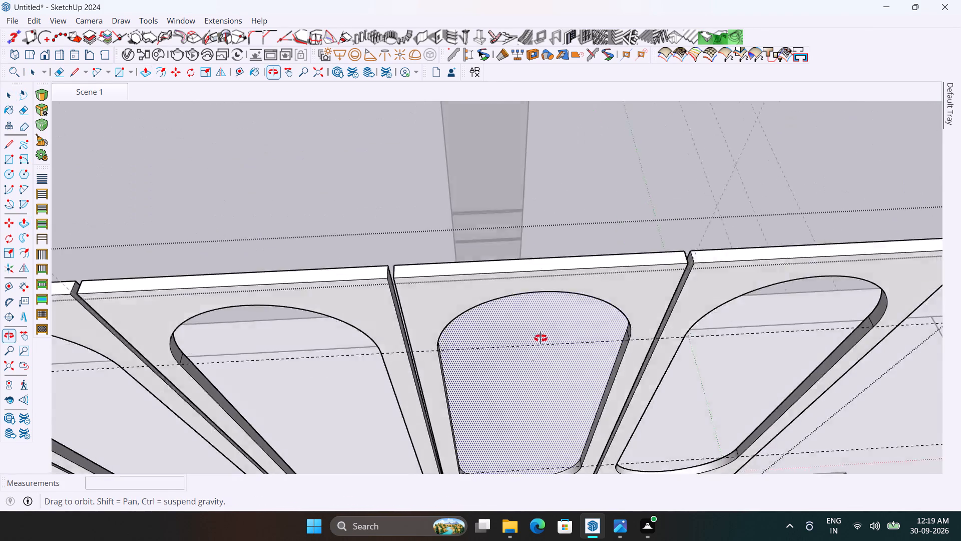
{"action": "middle_click_drag", "start_coordinate": [541, 338], "coordinate": [541, 345]}
{"action": "left_click", "coordinate": [570, 412]}
{"action": "left_click", "coordinate": [536, 414]}
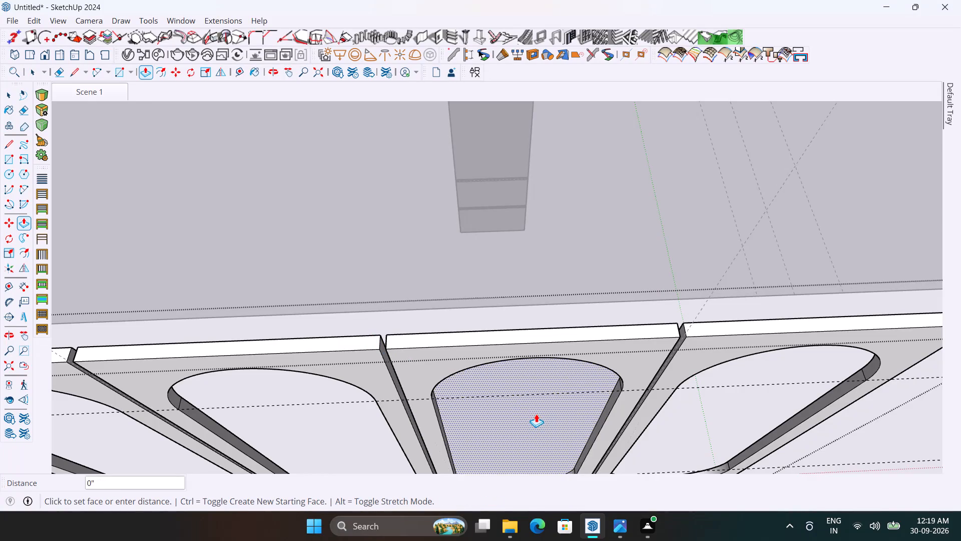
{"action": "left_click", "coordinate": [388, 334]}
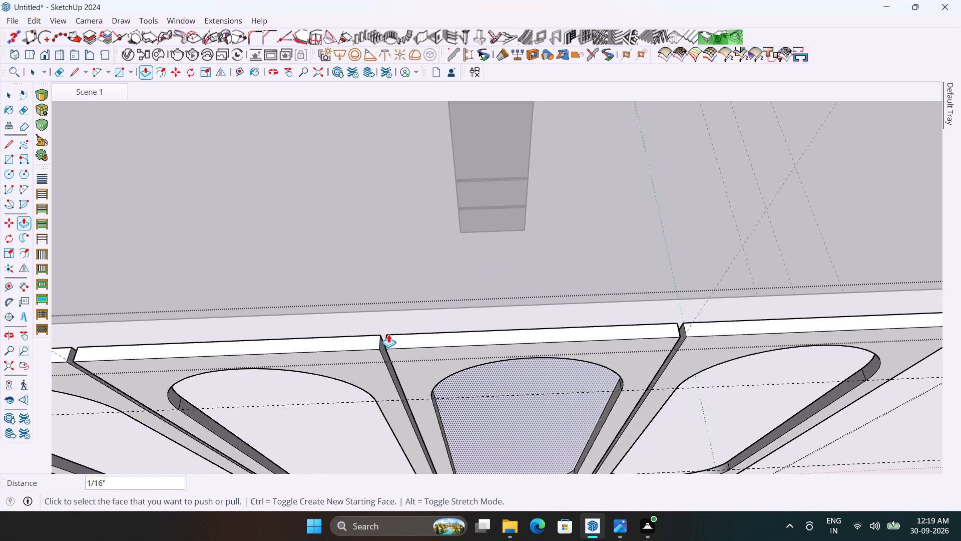
Delete the leftover face filling the fifth shutter's arch and leave the shutter group.
{"action": "scroll", "coordinate": [544, 324], "scroll_direction": "down", "scroll_amount": 6}
{"action": "scroll", "coordinate": [528, 377], "scroll_direction": "up", "scroll_amount": 3}
{"action": "key", "text": "Delete"}
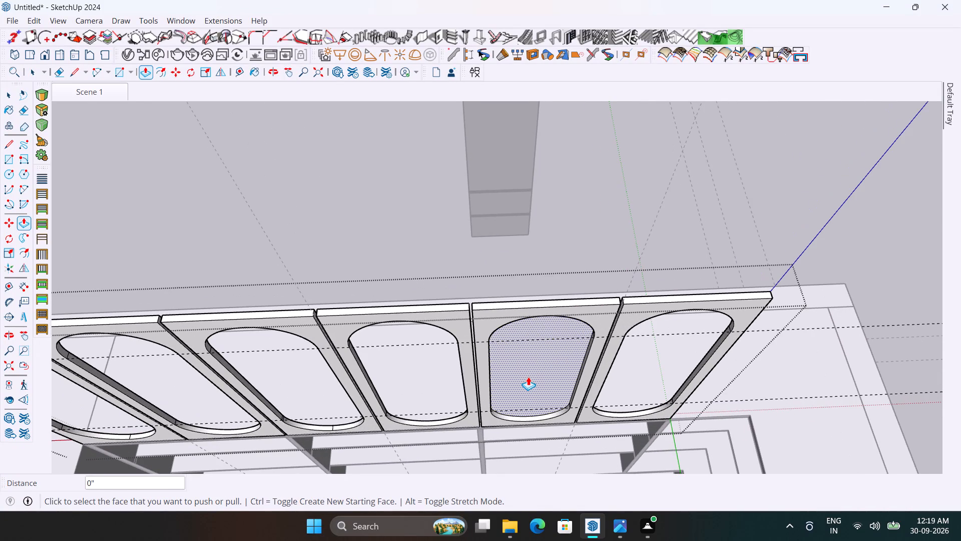
{"action": "scroll", "coordinate": [528, 377], "scroll_direction": "down", "scroll_amount": 3}
{"action": "middle_click_drag", "start_coordinate": [529, 378], "coordinate": [706, 196]}
{"action": "scroll", "coordinate": [540, 303], "scroll_direction": "down", "scroll_amount": 5}
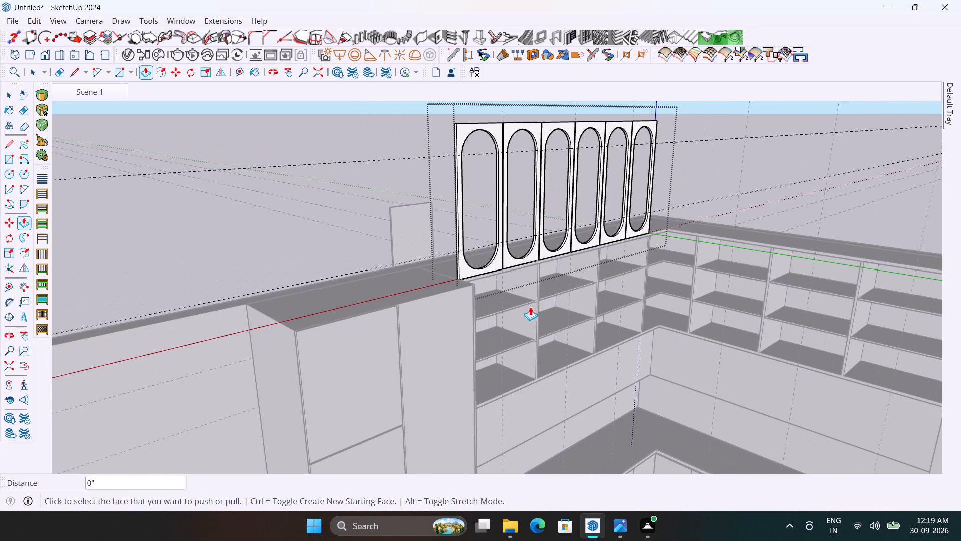
{"action": "key", "text": "space"}
{"action": "left_click", "coordinate": [342, 221]}
Move the whole arched shutter group by its lower-left rear corner onto the lower-left front corner of the upper shelf unit.
{"action": "scroll", "coordinate": [481, 263], "scroll_direction": "up", "scroll_amount": 3}
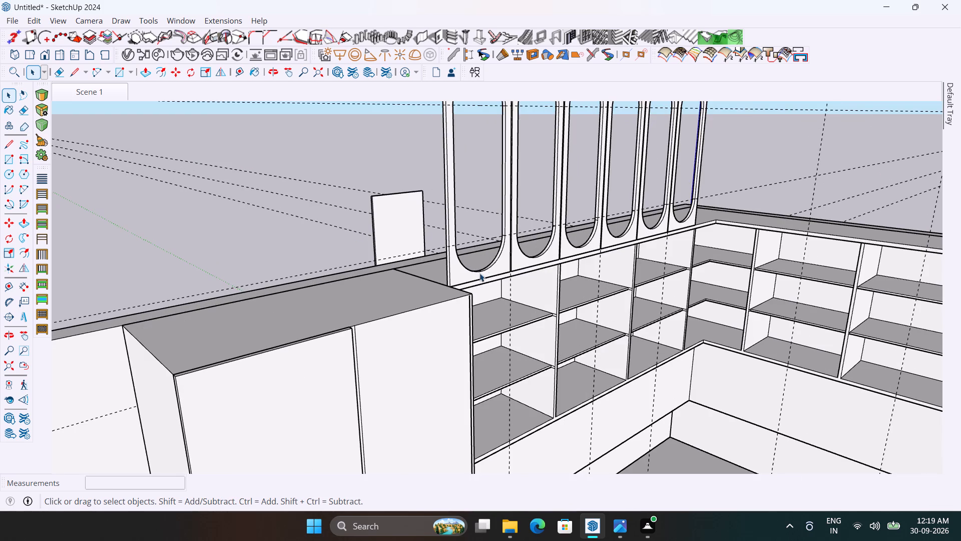
{"action": "left_click", "coordinate": [476, 276]}
{"action": "middle_click_drag", "start_coordinate": [479, 277], "coordinate": [202, 250]}
{"action": "scroll", "coordinate": [244, 263], "scroll_direction": "up", "scroll_amount": 4}
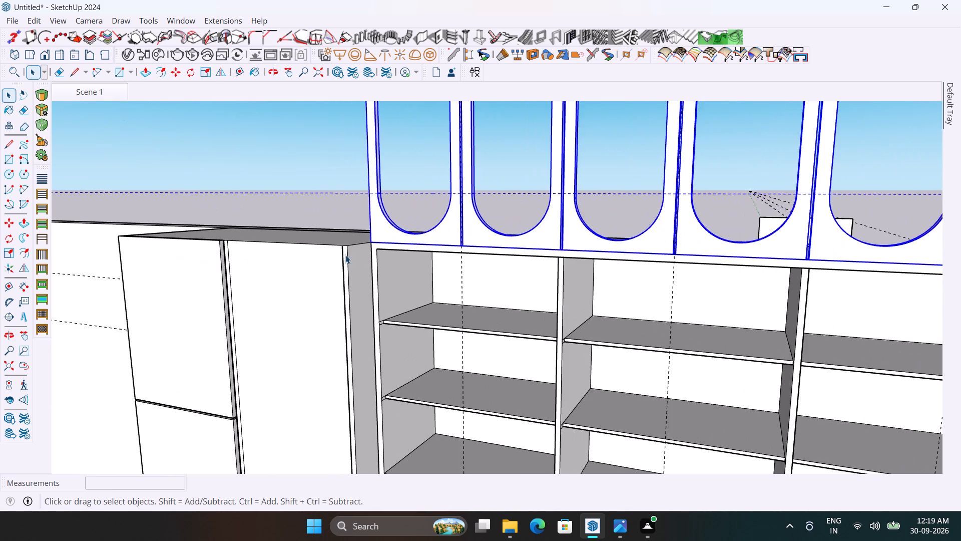
{"action": "middle_click_drag", "start_coordinate": [394, 255], "coordinate": [369, 250]}
{"action": "scroll", "coordinate": [362, 241], "scroll_direction": "up", "scroll_amount": 4}
{"action": "middle_click_drag", "start_coordinate": [364, 243], "coordinate": [754, 304]}
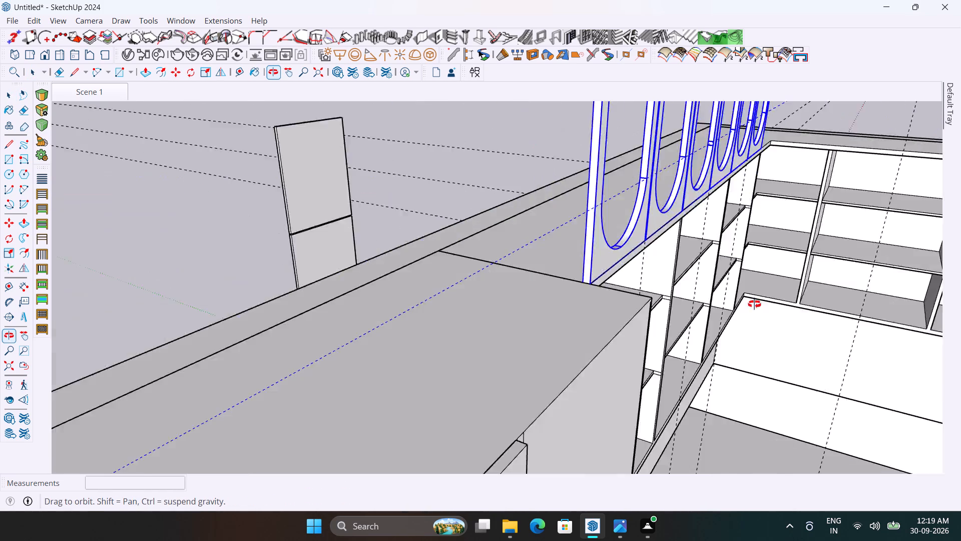
{"action": "middle_click_drag", "start_coordinate": [754, 304], "coordinate": [770, 303]}
{"action": "scroll", "coordinate": [685, 306], "scroll_direction": "up", "scroll_amount": 3}
{"action": "scroll", "coordinate": [603, 308], "scroll_direction": "down", "scroll_amount": 3}
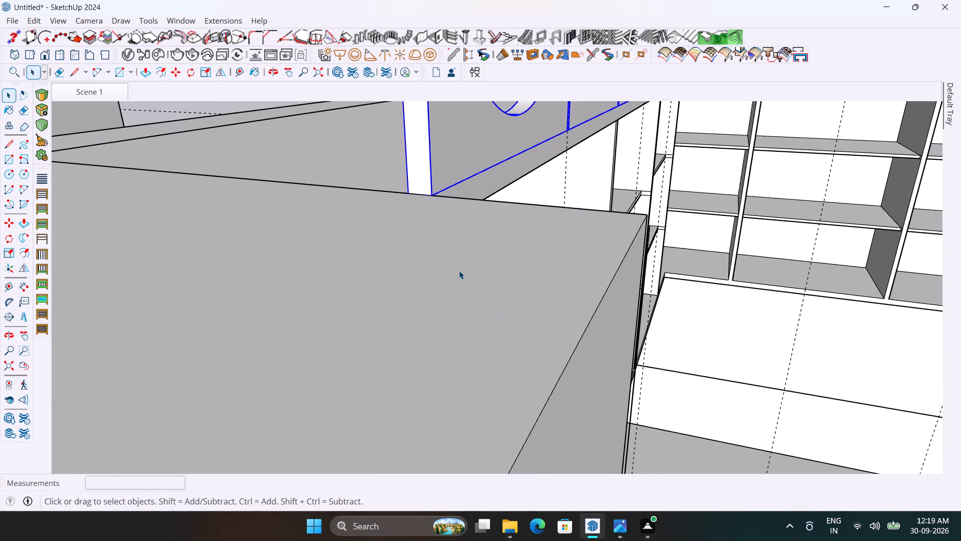
{"action": "key", "text": "m"}
{"action": "left_click", "coordinate": [405, 195]}
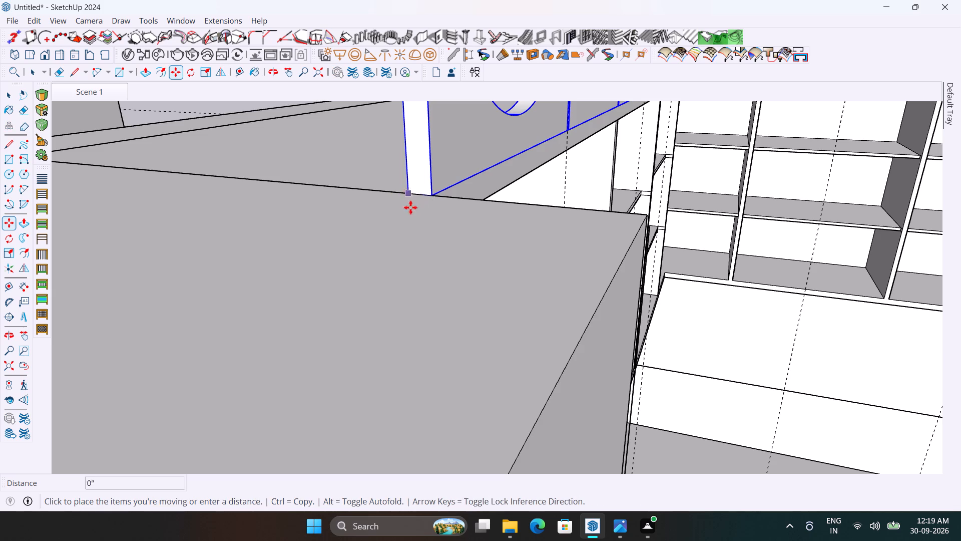
{"action": "scroll", "coordinate": [588, 239], "scroll_direction": "down", "scroll_amount": 6}
{"action": "middle_click_drag", "start_coordinate": [672, 272], "coordinate": [367, 250]}
{"action": "scroll", "coordinate": [575, 298], "scroll_direction": "down", "scroll_amount": 5}
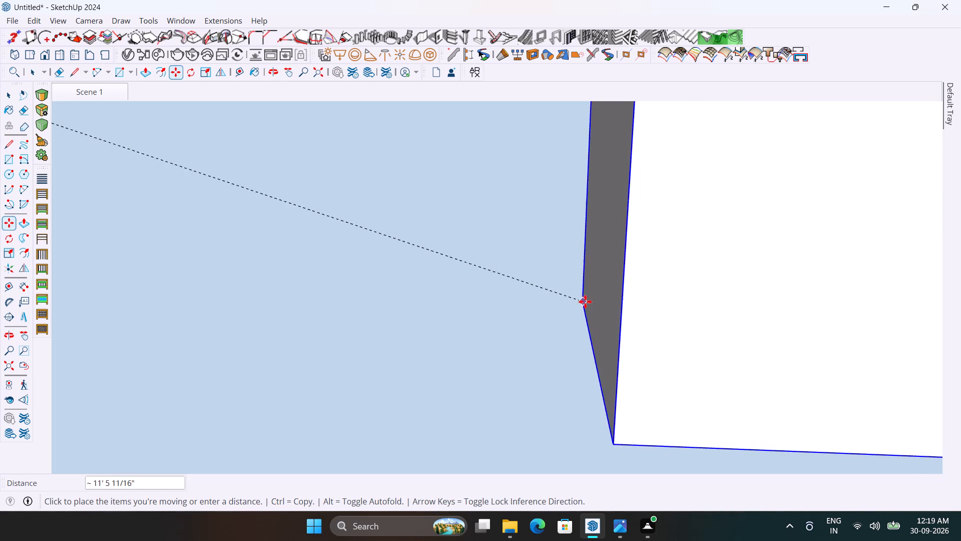
{"action": "scroll", "coordinate": [475, 278], "scroll_direction": "down", "scroll_amount": 18}
{"action": "scroll", "coordinate": [478, 259], "scroll_direction": "down", "scroll_amount": 11}
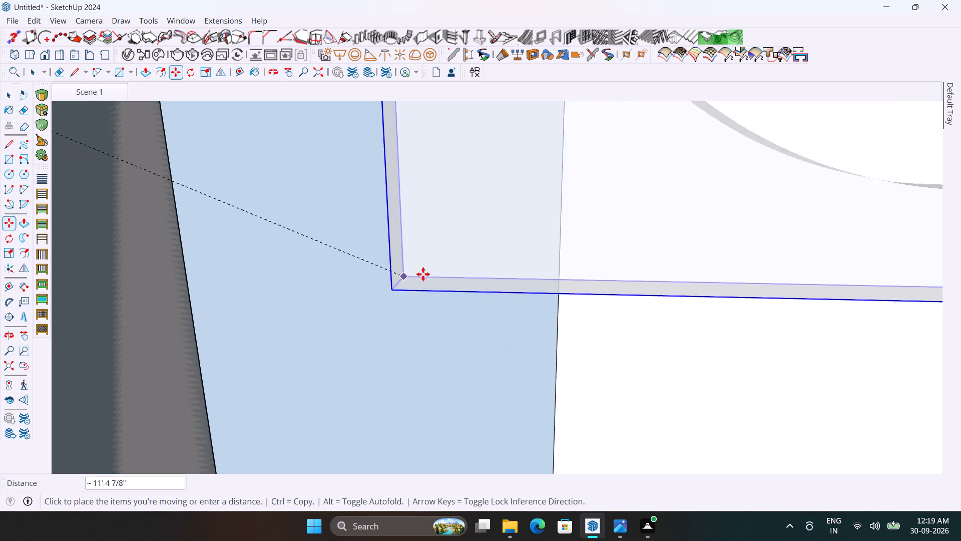
{"action": "scroll", "coordinate": [423, 274], "scroll_direction": "down", "scroll_amount": 8}
{"action": "scroll", "coordinate": [326, 237], "scroll_direction": "down", "scroll_amount": 18}
{"action": "middle_click_drag", "start_coordinate": [506, 284], "coordinate": [488, 364]}
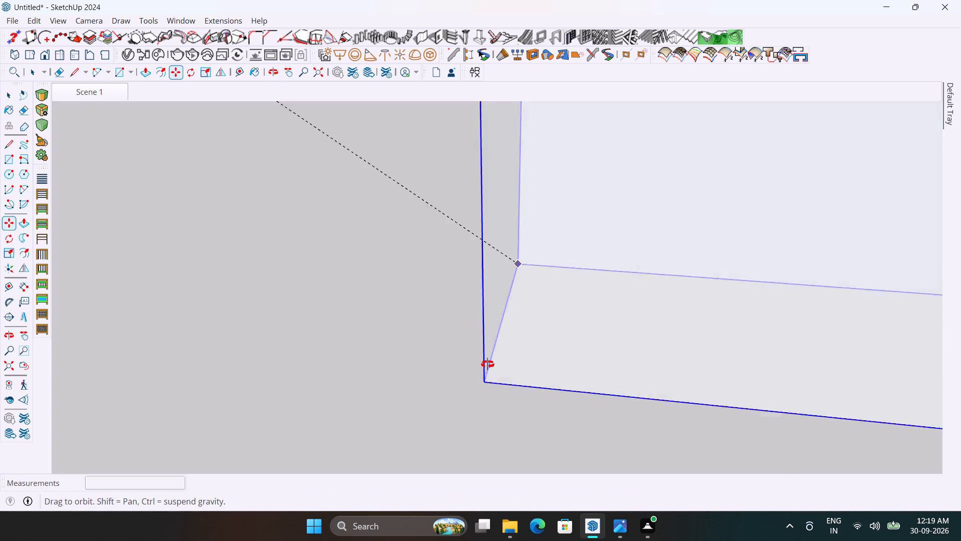
{"action": "middle_click_drag", "start_coordinate": [488, 364], "coordinate": [489, 418]}
{"action": "scroll", "coordinate": [456, 327], "scroll_direction": "down", "scroll_amount": 7}
{"action": "scroll", "coordinate": [591, 259], "scroll_direction": "down", "scroll_amount": 7}
{"action": "scroll", "coordinate": [447, 235], "scroll_direction": "down", "scroll_amount": 13}
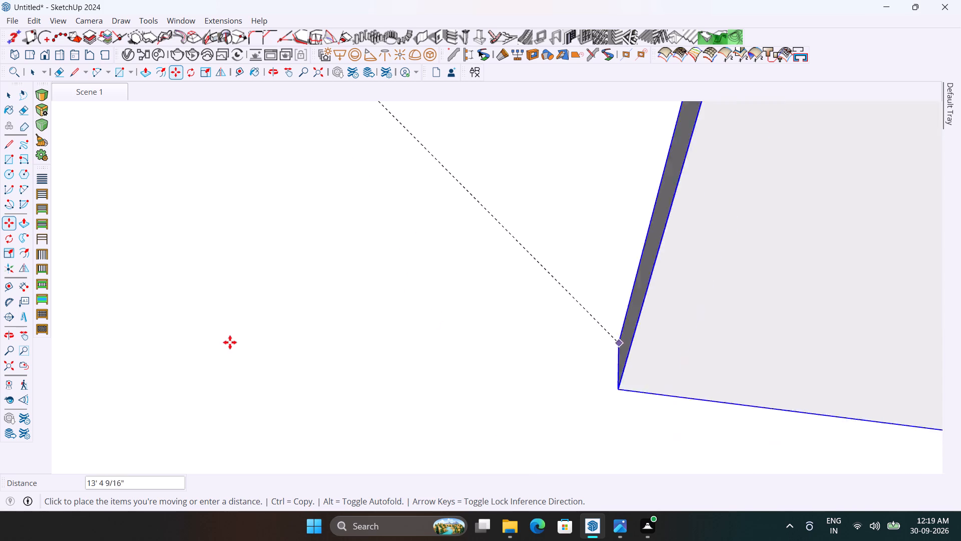
{"action": "scroll", "coordinate": [230, 342], "scroll_direction": "down", "scroll_amount": 20}
{"action": "scroll", "coordinate": [230, 342], "scroll_direction": "down", "scroll_amount": 12}
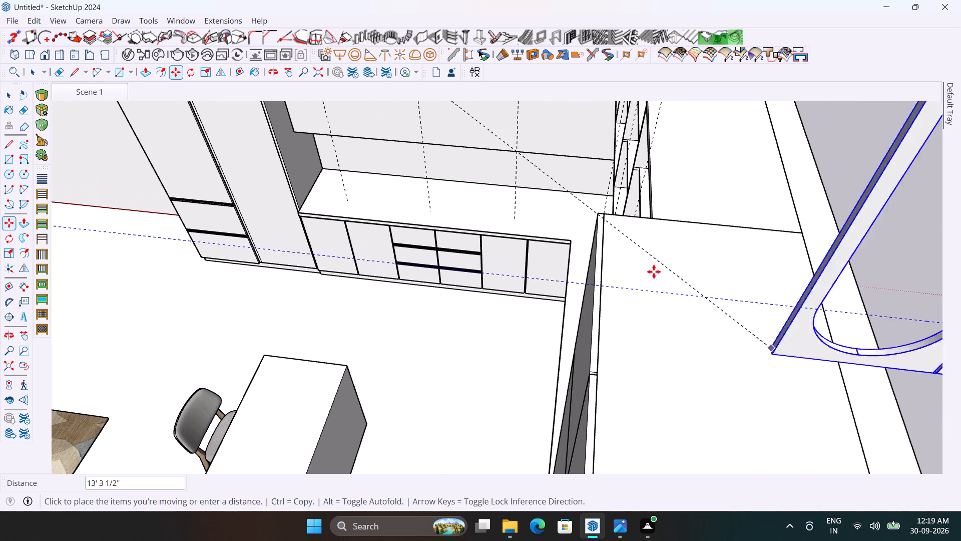
{"action": "scroll", "coordinate": [600, 368], "scroll_direction": "down", "scroll_amount": 11}
{"action": "scroll", "coordinate": [436, 162], "scroll_direction": "up", "scroll_amount": 2}
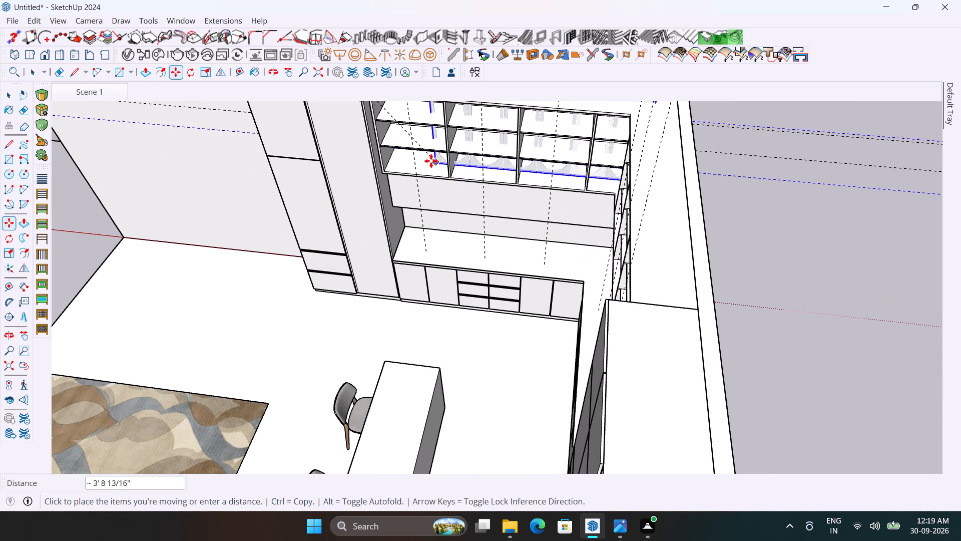
{"action": "scroll", "coordinate": [394, 175], "scroll_direction": "up", "scroll_amount": 17}
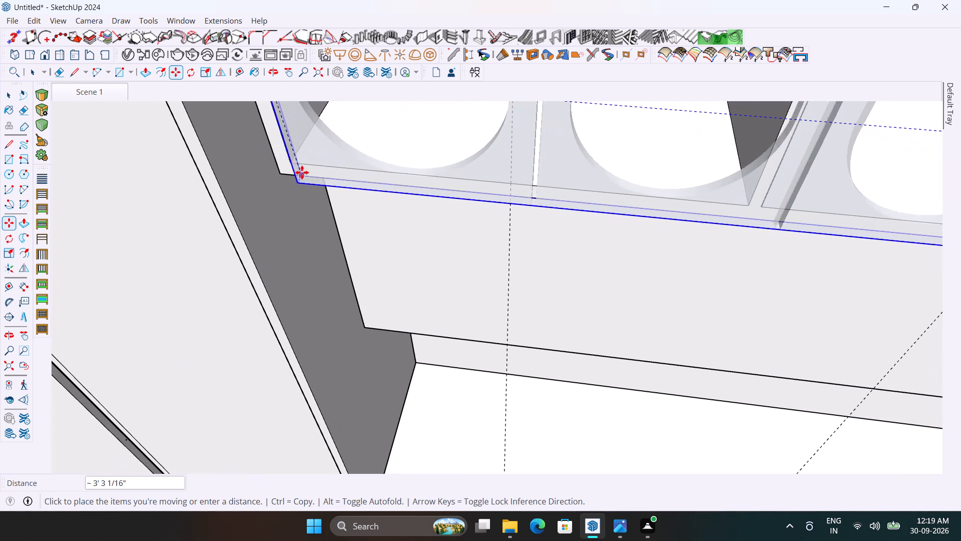
{"action": "left_click", "coordinate": [285, 173]}
{"action": "scroll", "coordinate": [327, 211], "scroll_direction": "down", "scroll_amount": 6}
{"action": "scroll", "coordinate": [411, 246], "scroll_direction": "down", "scroll_amount": 6}
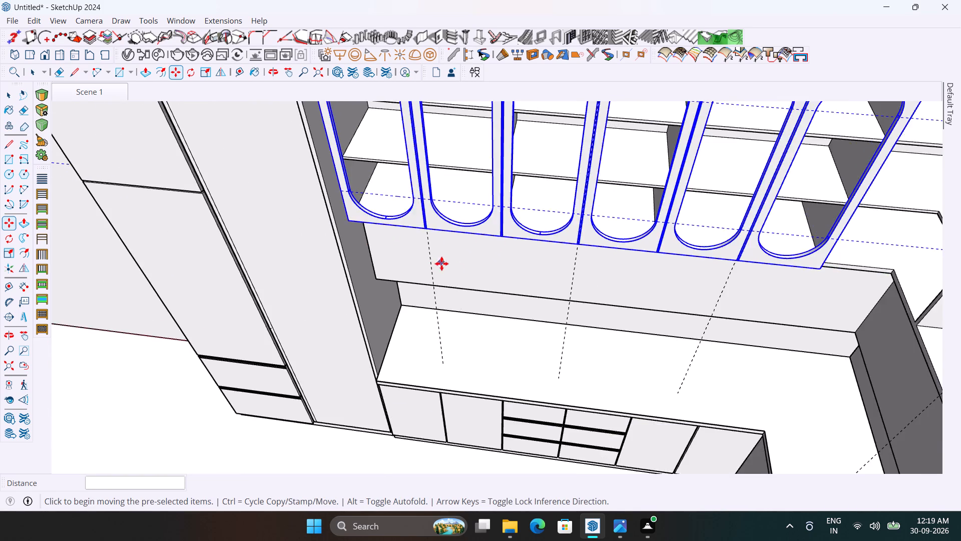
{"action": "scroll", "coordinate": [441, 263], "scroll_direction": "down", "scroll_amount": 7}
{"action": "key", "text": "space"}
{"action": "left_click", "coordinate": [812, 275]}
{"action": "scroll", "coordinate": [765, 275], "scroll_direction": "down", "scroll_amount": 1}
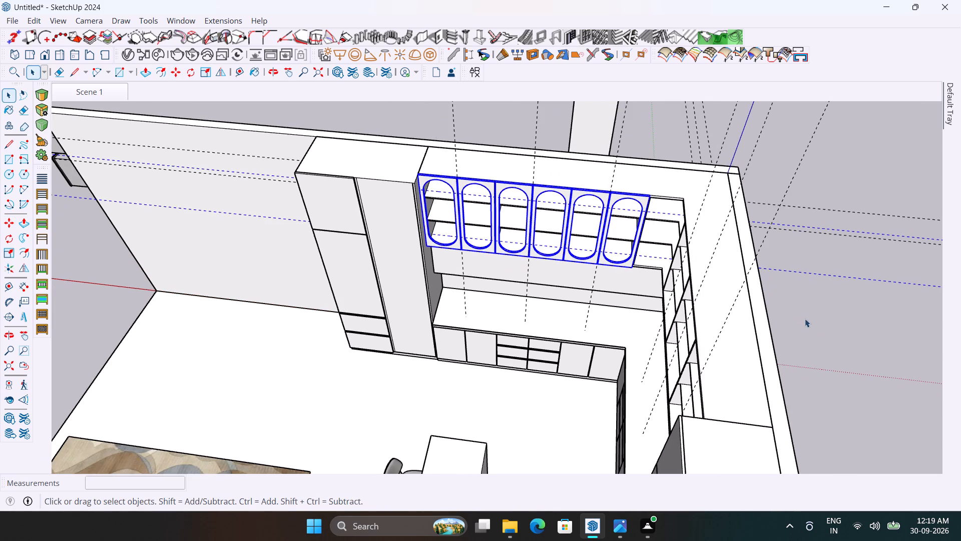
{"action": "middle_click_drag", "start_coordinate": [818, 323], "coordinate": [941, 205]}
{"action": "scroll", "coordinate": [742, 235], "scroll_direction": "down", "scroll_amount": 4}
{"action": "left_click", "coordinate": [344, 146]}
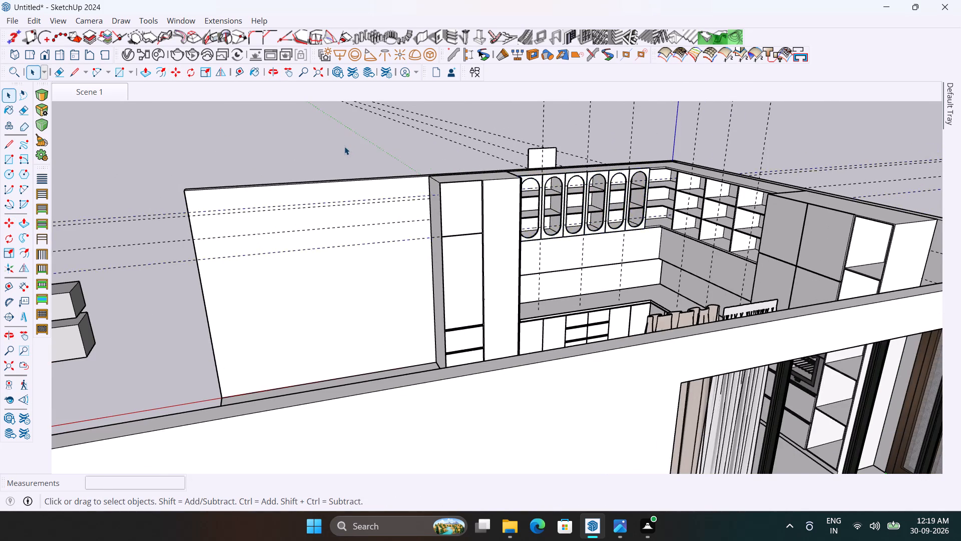
Delete all construction guides from the model.
{"action": "scroll", "coordinate": [344, 154], "scroll_direction": "up", "scroll_amount": 3}
{"action": "middle_click_drag", "start_coordinate": [352, 177], "coordinate": [431, 142]}
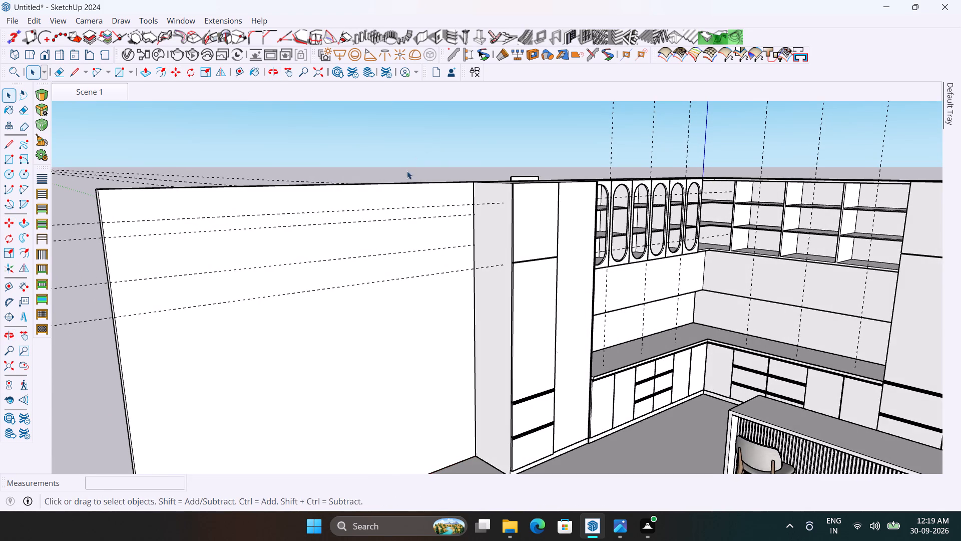
{"action": "left_click", "coordinate": [36, 20]}
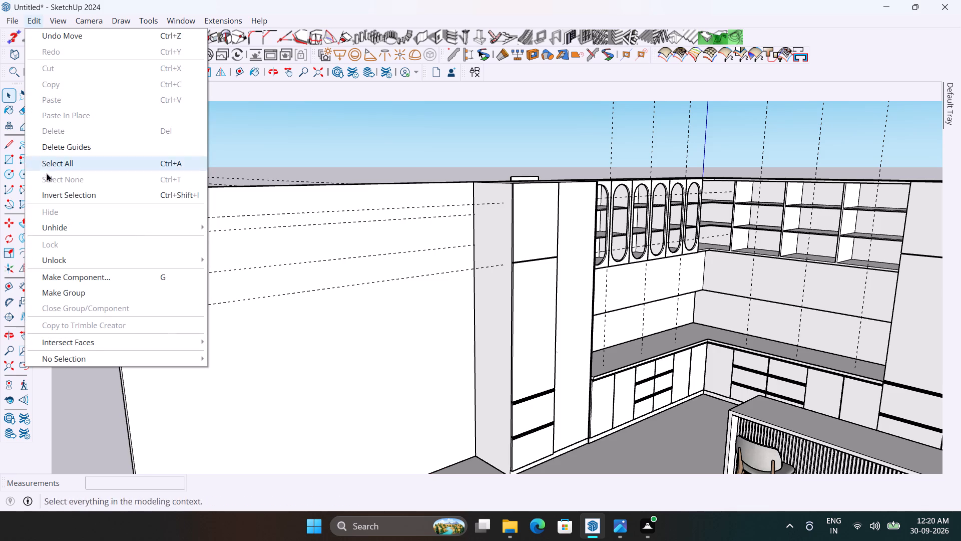
{"action": "left_click", "coordinate": [50, 151]}
Open the shutter group and extend the sixth shutter's bottom face downward by 0.5" with Push/Pull.
{"action": "scroll", "coordinate": [135, 196], "scroll_direction": "down", "scroll_amount": 2}
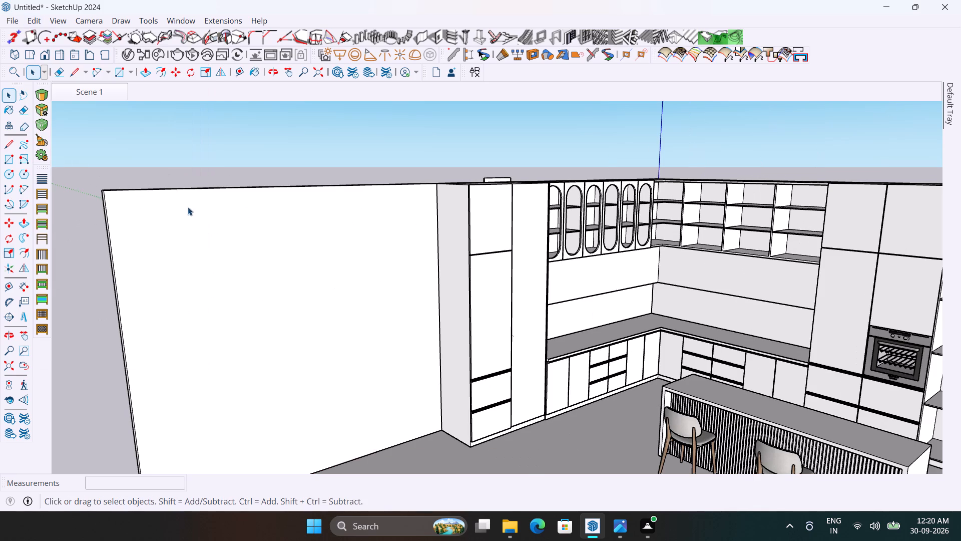
{"action": "scroll", "coordinate": [662, 213], "scroll_direction": "up", "scroll_amount": 8}
{"action": "middle_click_drag", "start_coordinate": [606, 226], "coordinate": [457, 286]}
{"action": "scroll", "coordinate": [580, 290], "scroll_direction": "up", "scroll_amount": 3}
{"action": "middle_click_drag", "start_coordinate": [572, 287], "coordinate": [537, 280]}
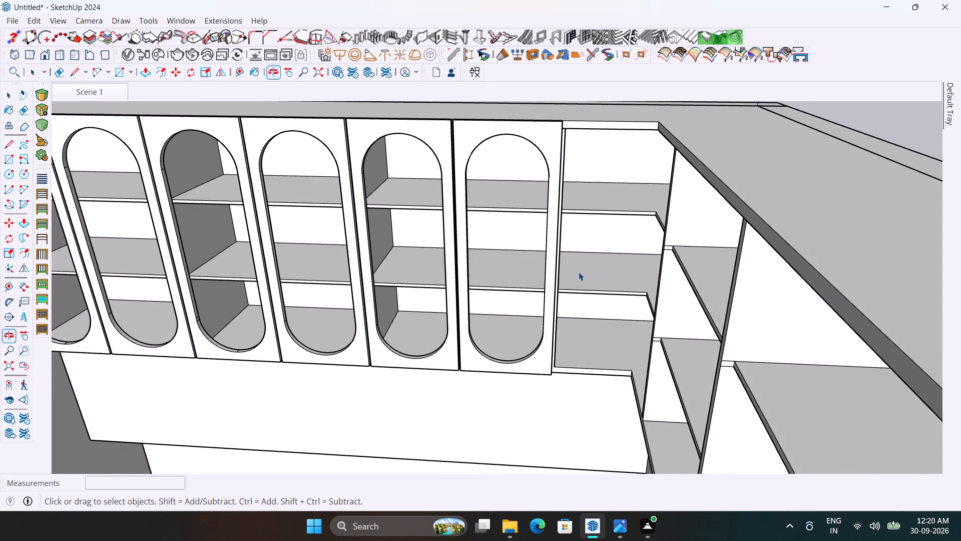
{"action": "scroll", "coordinate": [580, 273], "scroll_direction": "up", "scroll_amount": 3}
{"action": "scroll", "coordinate": [530, 454], "scroll_direction": "up", "scroll_amount": 2}
{"action": "middle_click_drag", "start_coordinate": [551, 430], "coordinate": [575, 411]}
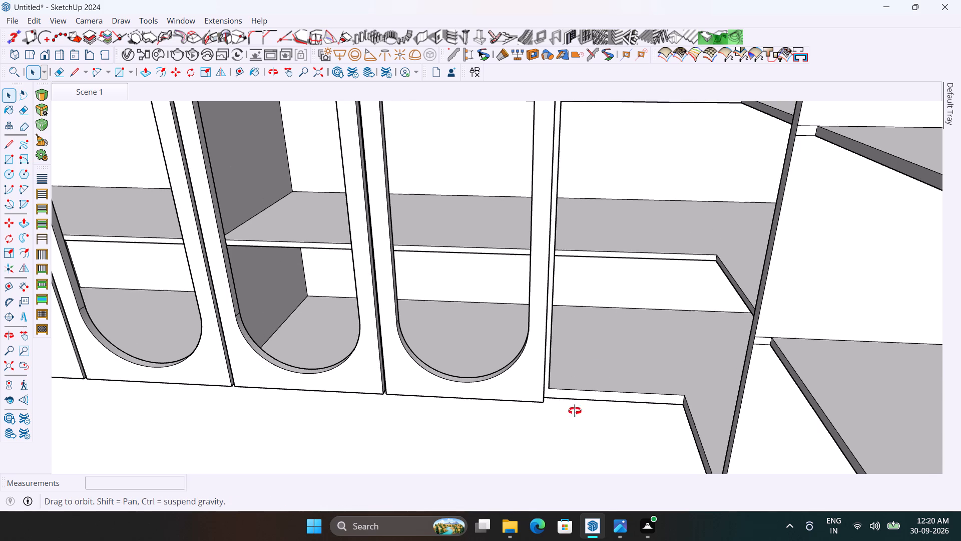
{"action": "middle_click_drag", "start_coordinate": [575, 411], "coordinate": [633, 230]}
{"action": "scroll", "coordinate": [578, 305], "scroll_direction": "up", "scroll_amount": 3}
{"action": "double_click", "coordinate": [578, 304]}
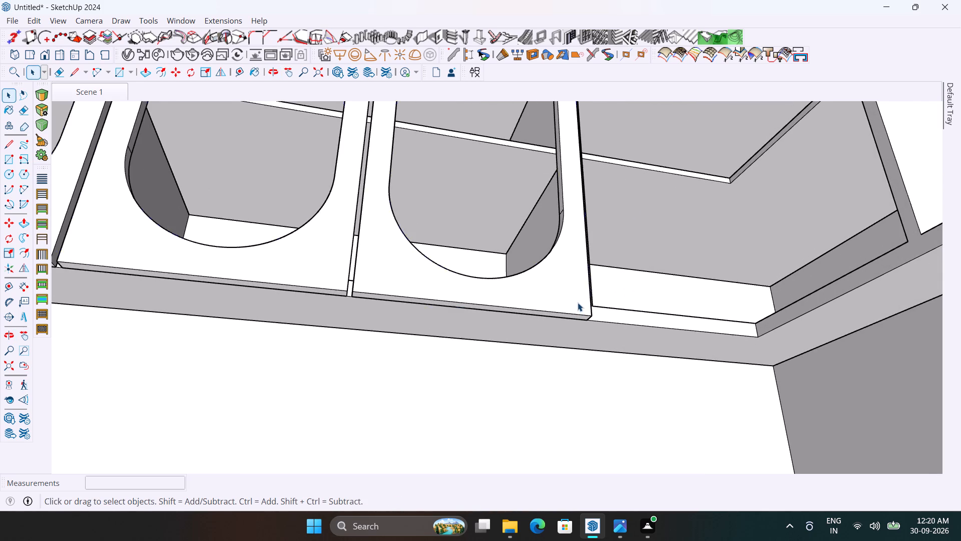
{"action": "key", "text": "p"}
{"action": "scroll", "coordinate": [571, 340], "scroll_direction": "up", "scroll_amount": 2}
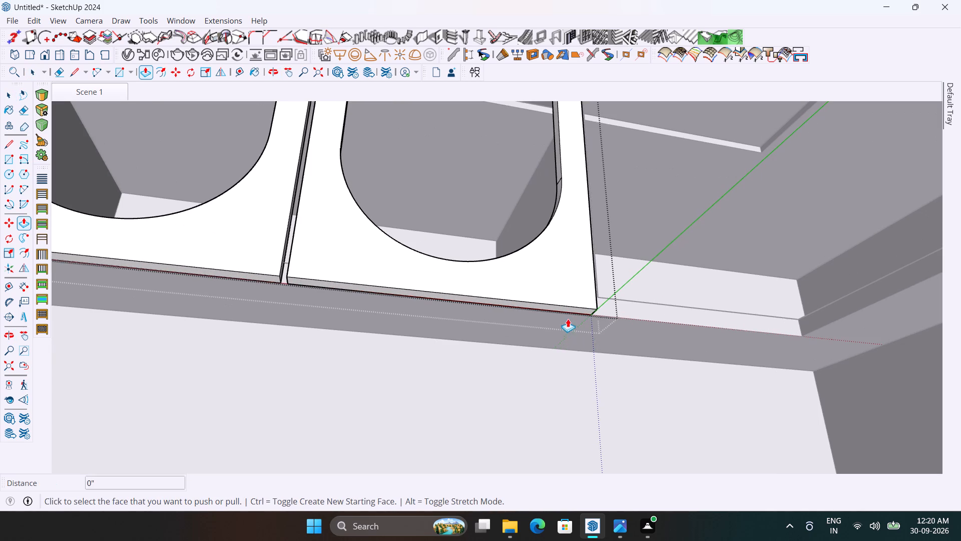
{"action": "left_click", "coordinate": [572, 313]}
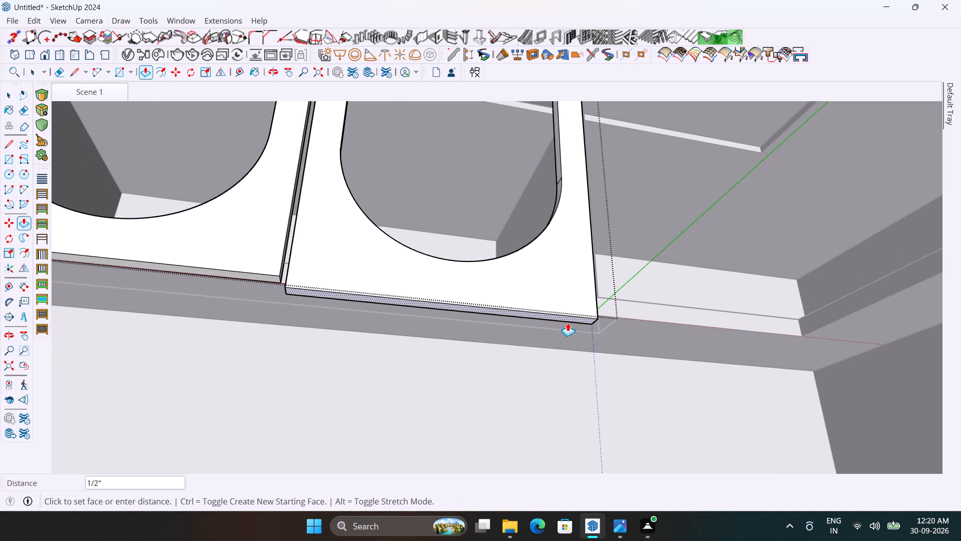
{"action": "key", "text": "1"}
{"action": "key", "text": "BackSpace"}
{"action": "type", "text": "0.5"}
{"action": "key", "text": "Return"}
Extend the fifth shutter's bottom face down level with the sixth shutter's bottom edge.
{"action": "left_click", "coordinate": [269, 276]}
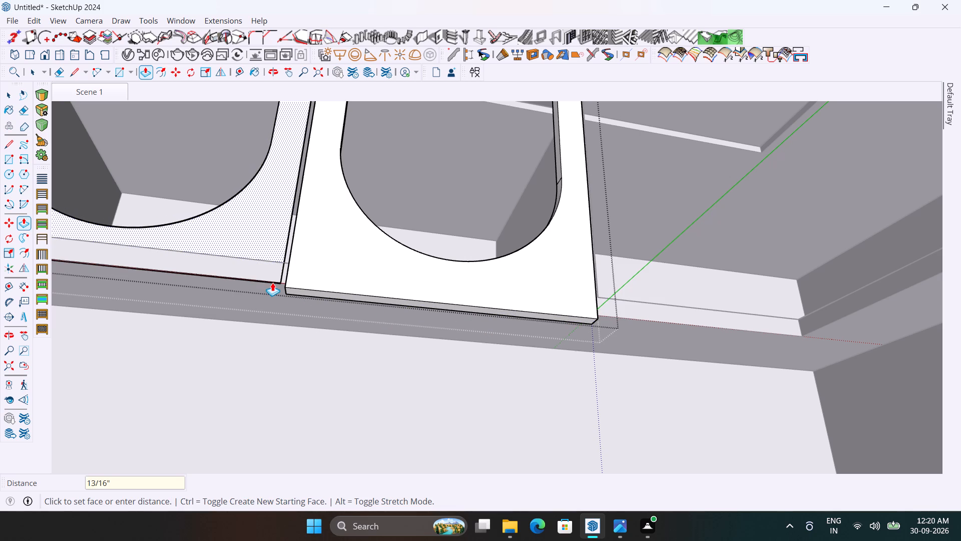
{"action": "key", "text": "Escape"}
{"action": "double_click", "coordinate": [273, 278]}
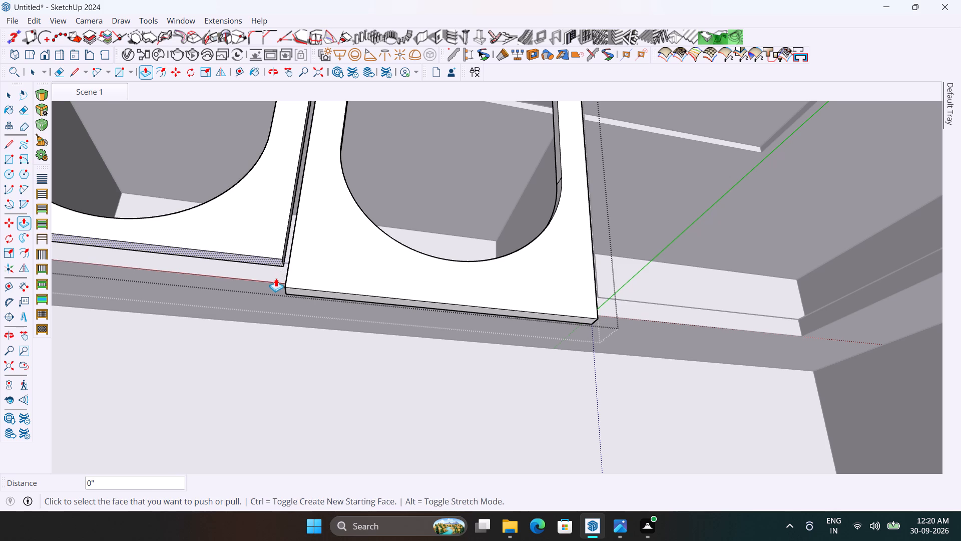
{"action": "left_click", "coordinate": [275, 262]}
{"action": "left_click", "coordinate": [283, 296]}
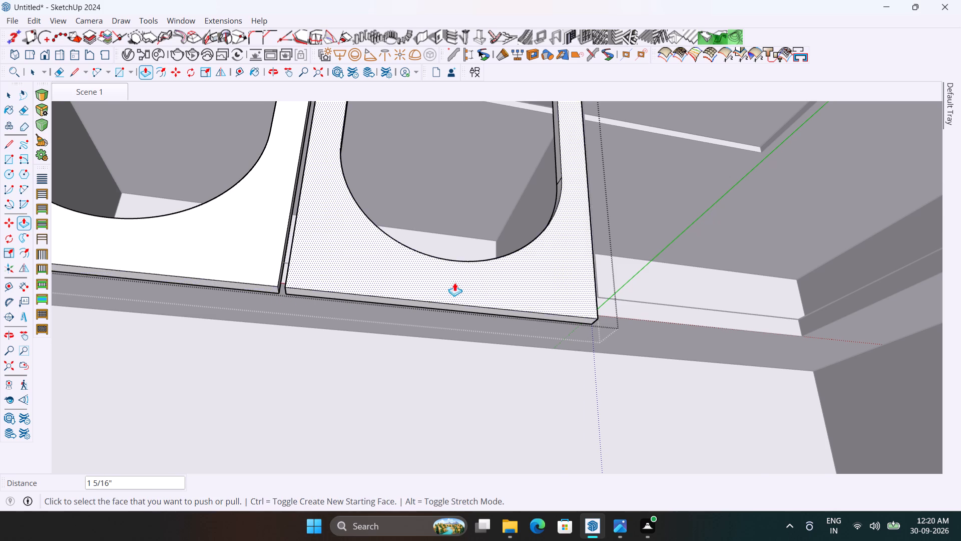
{"action": "scroll", "coordinate": [473, 287], "scroll_direction": "down", "scroll_amount": 9}
{"action": "scroll", "coordinate": [319, 293], "scroll_direction": "up", "scroll_amount": 7}
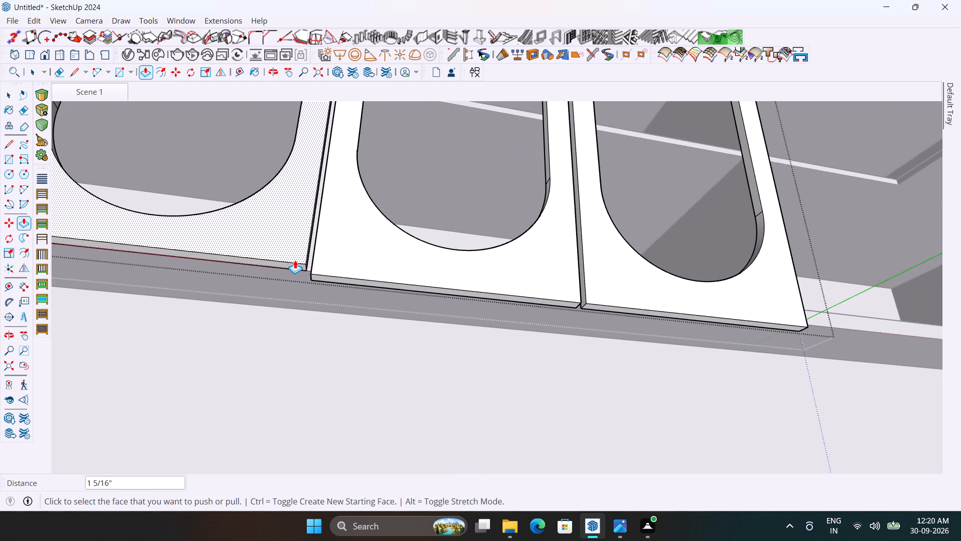
Extend the fourth shutter's bottom face 1/2" downward, level with the fifth shutter's bottom edge.
{"action": "double_click", "coordinate": [295, 265]}
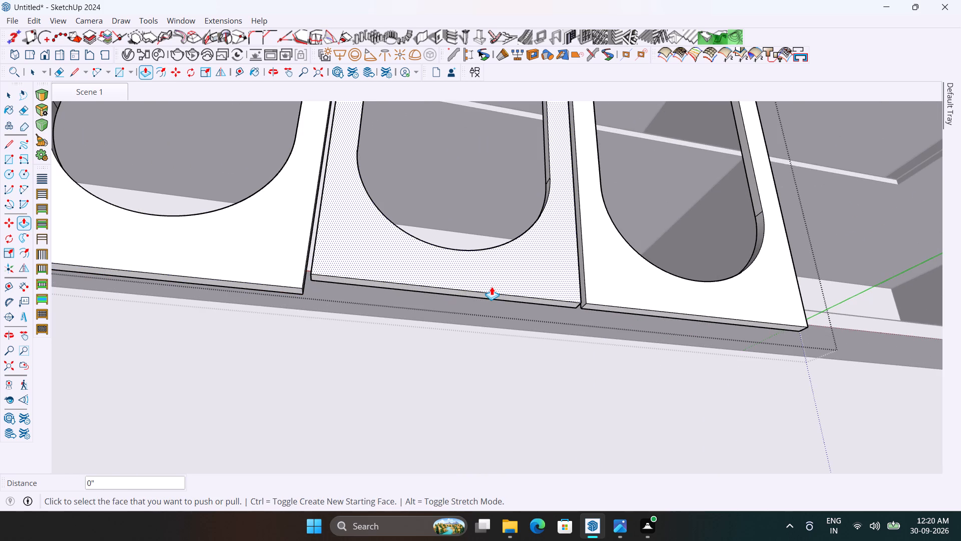
{"action": "key", "text": "ctrl+z"}
{"action": "scroll", "coordinate": [311, 303], "scroll_direction": "up", "scroll_amount": 3}
{"action": "left_click", "coordinate": [286, 248]}
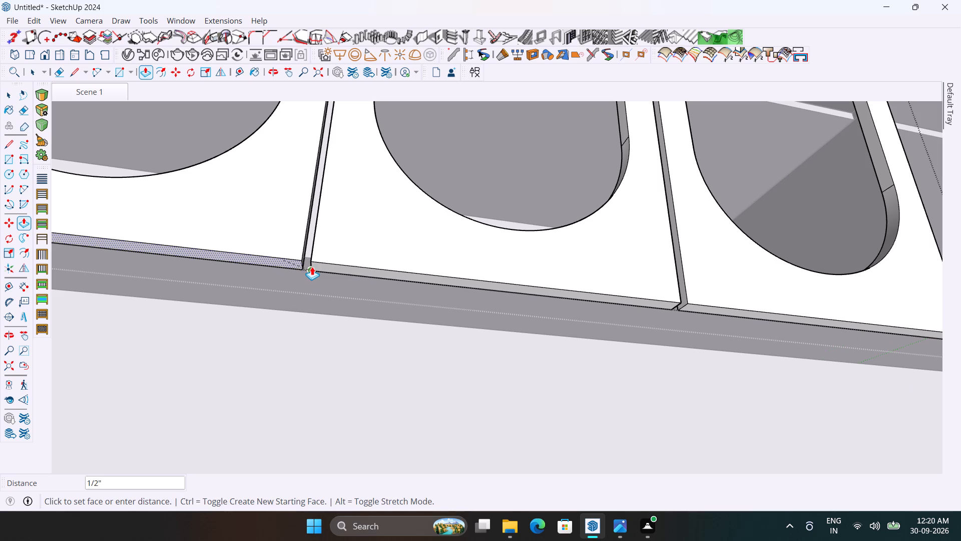
{"action": "left_click", "coordinate": [312, 266]}
Extend the bottom faces of the third, second and first shutters downward by the same 1/2".
{"action": "scroll", "coordinate": [541, 290], "scroll_direction": "down", "scroll_amount": 7}
{"action": "scroll", "coordinate": [651, 333], "scroll_direction": "down", "scroll_amount": 3}
{"action": "scroll", "coordinate": [336, 297], "scroll_direction": "up", "scroll_amount": 4}
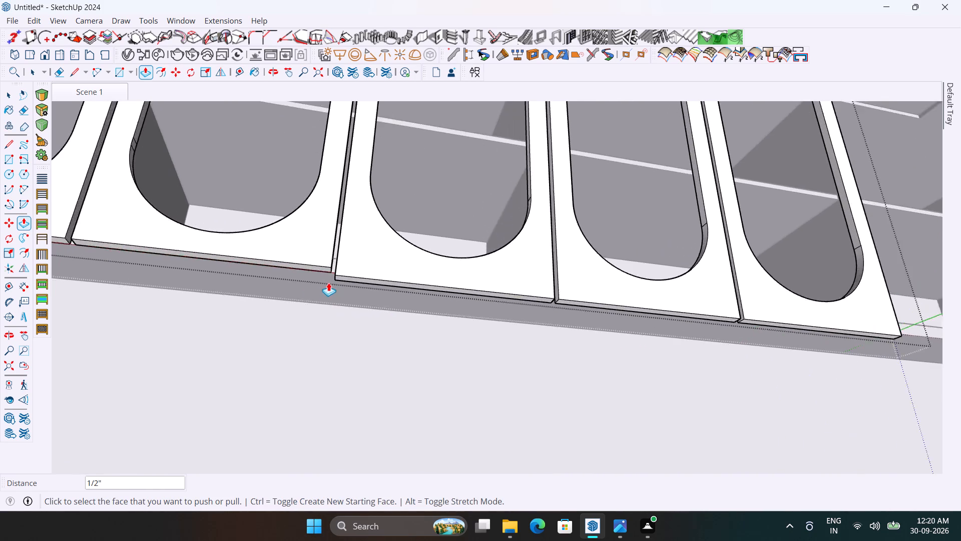
{"action": "scroll", "coordinate": [328, 283], "scroll_direction": "up", "scroll_amount": 3}
{"action": "double_click", "coordinate": [323, 263]}
{"action": "scroll", "coordinate": [569, 290], "scroll_direction": "down", "scroll_amount": 8}
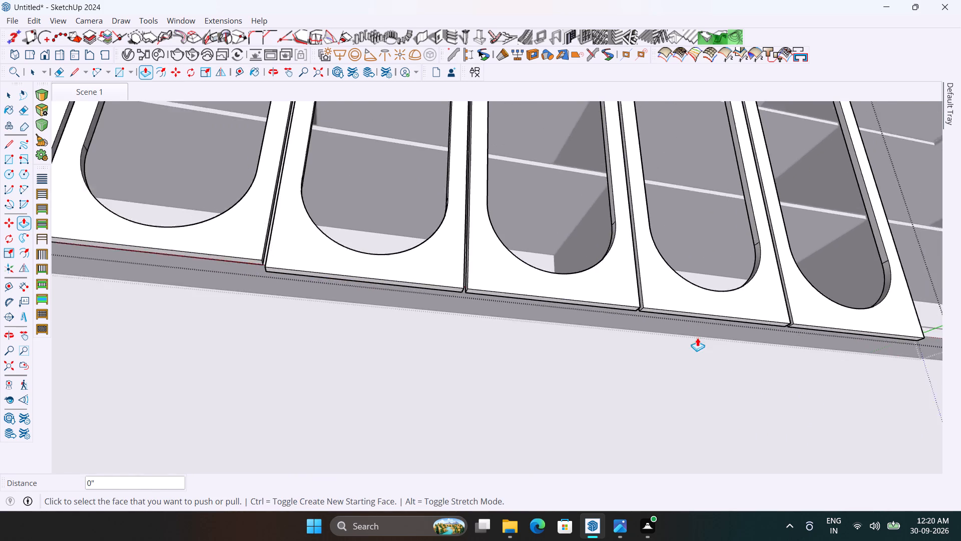
{"action": "scroll", "coordinate": [697, 338], "scroll_direction": "down", "scroll_amount": 2}
{"action": "scroll", "coordinate": [427, 300], "scroll_direction": "up", "scroll_amount": 8}
{"action": "double_click", "coordinate": [409, 284]}
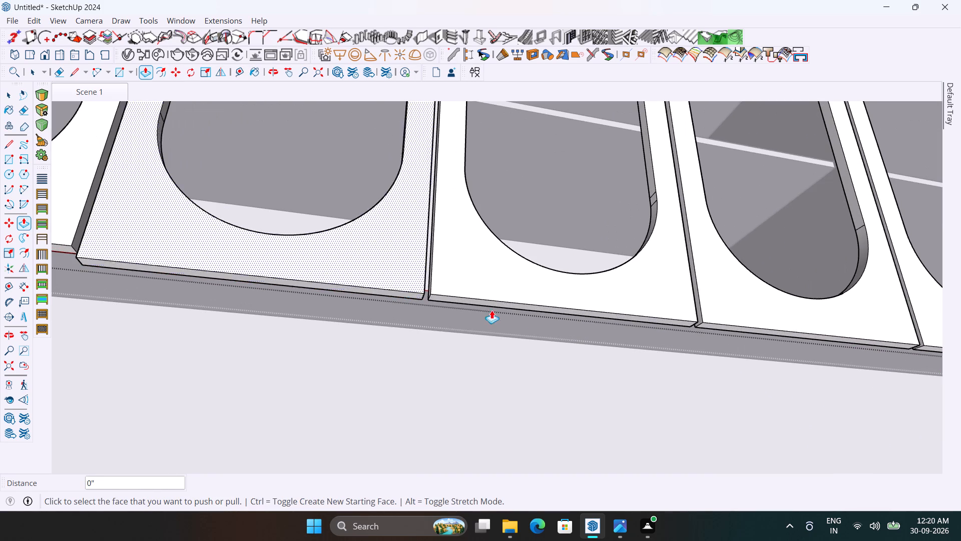
{"action": "scroll", "coordinate": [527, 312], "scroll_direction": "down", "scroll_amount": 6}
{"action": "scroll", "coordinate": [308, 296], "scroll_direction": "up", "scroll_amount": 6}
{"action": "double_click", "coordinate": [291, 270]}
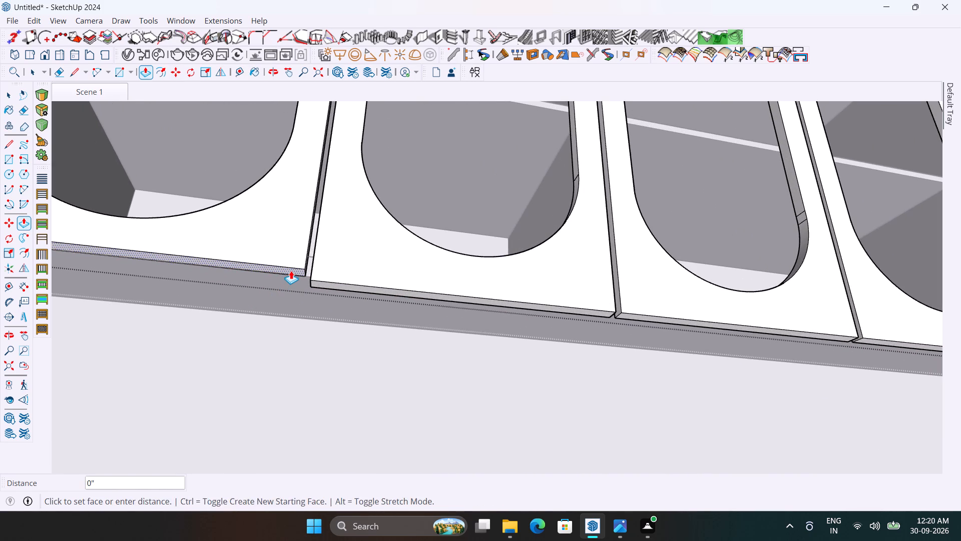
{"action": "scroll", "coordinate": [357, 321], "scroll_direction": "down", "scroll_amount": 18}
{"action": "key", "text": "space"}
{"action": "scroll", "coordinate": [407, 341], "scroll_direction": "down", "scroll_amount": 7}
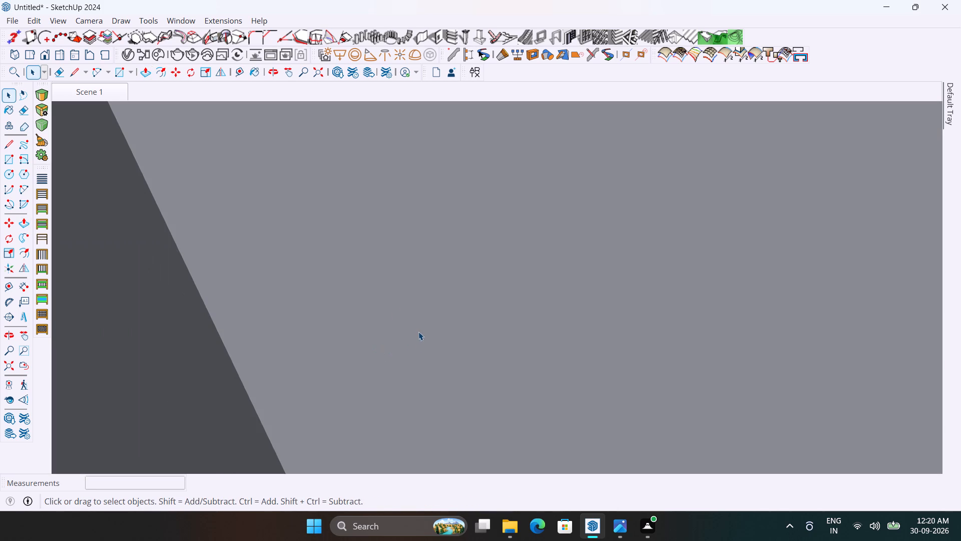
{"action": "key", "text": "space"}
Return to the Scene 1 view, leave the shutter group, and examine the kitchen and cabinets from outside the room.
{"action": "left_click", "coordinate": [124, 92]}
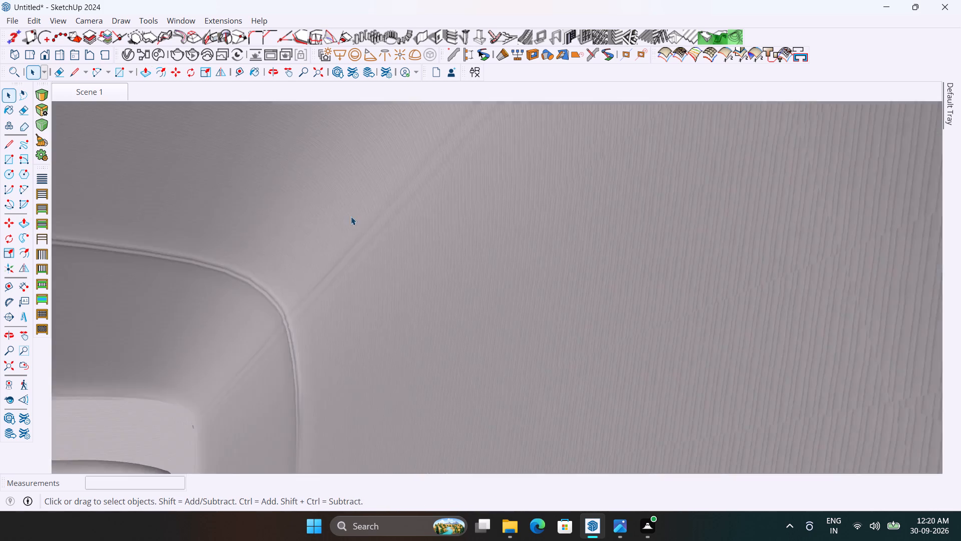
{"action": "middle_click_drag", "start_coordinate": [471, 279], "coordinate": [413, 283]}
{"action": "left_click", "coordinate": [705, 292]}
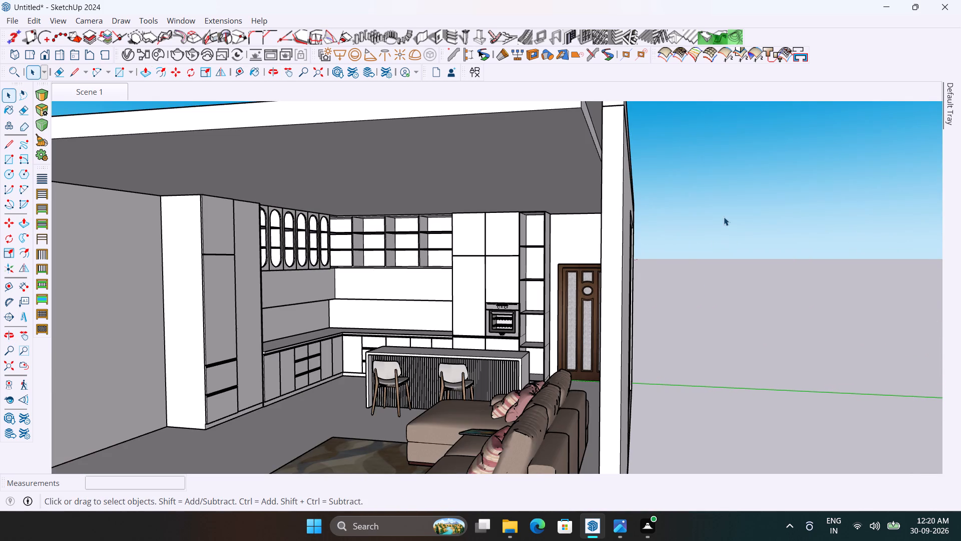
{"action": "middle_click_drag", "start_coordinate": [724, 217], "coordinate": [697, 240]}
{"action": "scroll", "coordinate": [753, 213], "scroll_direction": "down", "scroll_amount": 3}
{"action": "middle_click_drag", "start_coordinate": [753, 215], "coordinate": [723, 218]}
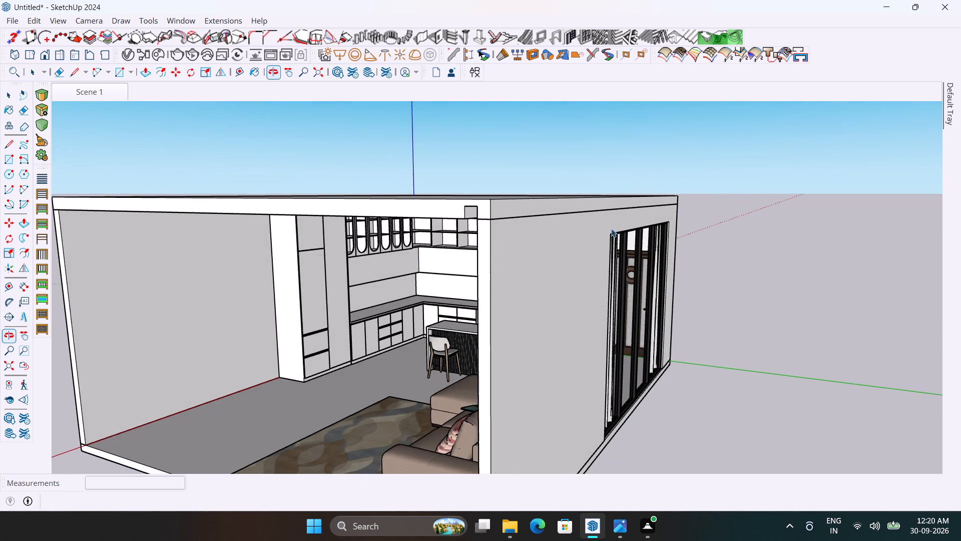
{"action": "scroll", "coordinate": [587, 230], "scroll_direction": "down", "scroll_amount": 2}
{"action": "scroll", "coordinate": [297, 281], "scroll_direction": "up", "scroll_amount": 9}
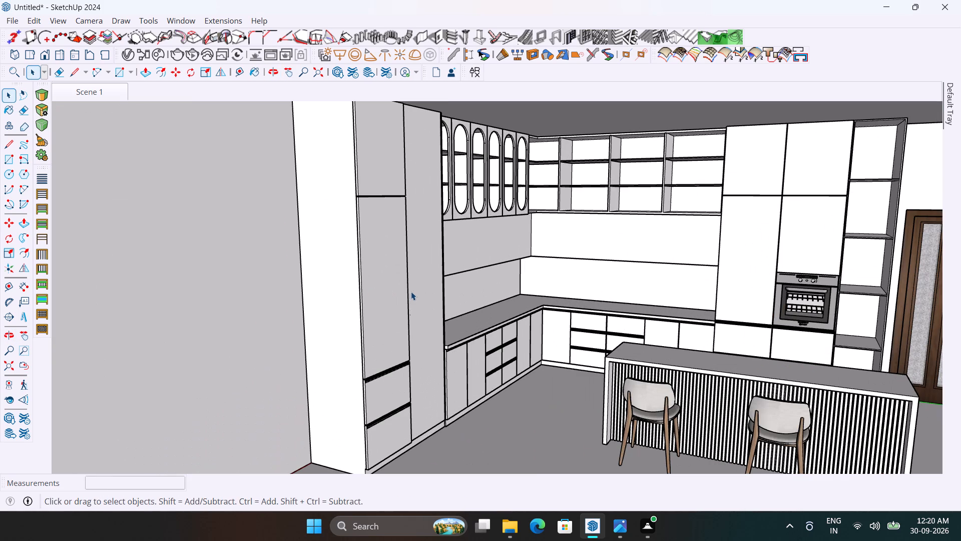
{"action": "scroll", "coordinate": [411, 292], "scroll_direction": "down", "scroll_amount": 7}
{"action": "scroll", "coordinate": [458, 282], "scroll_direction": "down", "scroll_amount": 2}
{"action": "middle_click_drag", "start_coordinate": [458, 282], "coordinate": [439, 284]}
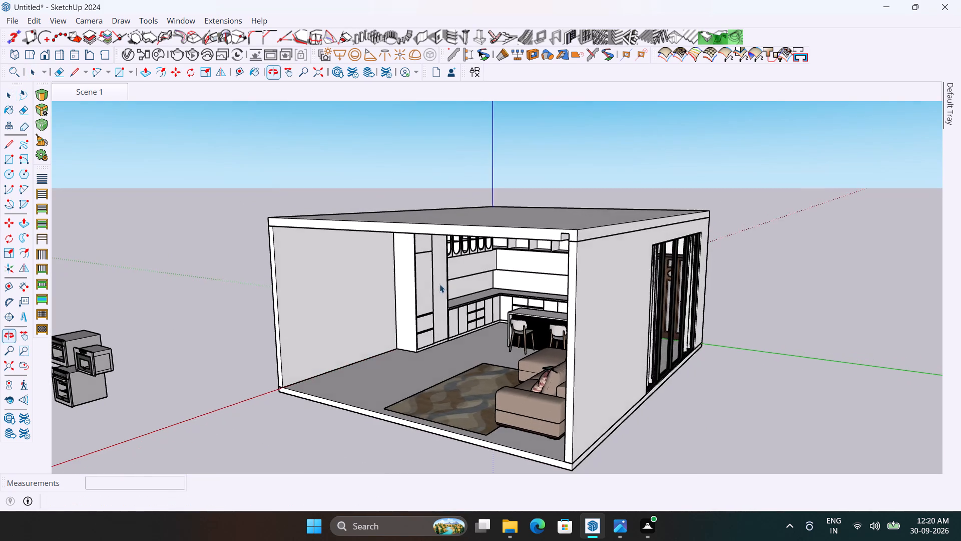
{"action": "scroll", "coordinate": [437, 286], "scroll_direction": "up", "scroll_amount": 4}
{"action": "scroll", "coordinate": [459, 287], "scroll_direction": "down", "scroll_amount": 4}
{"action": "middle_click_drag", "start_coordinate": [461, 287], "coordinate": [440, 290]}
{"action": "scroll", "coordinate": [429, 289], "scroll_direction": "up", "scroll_amount": 3}
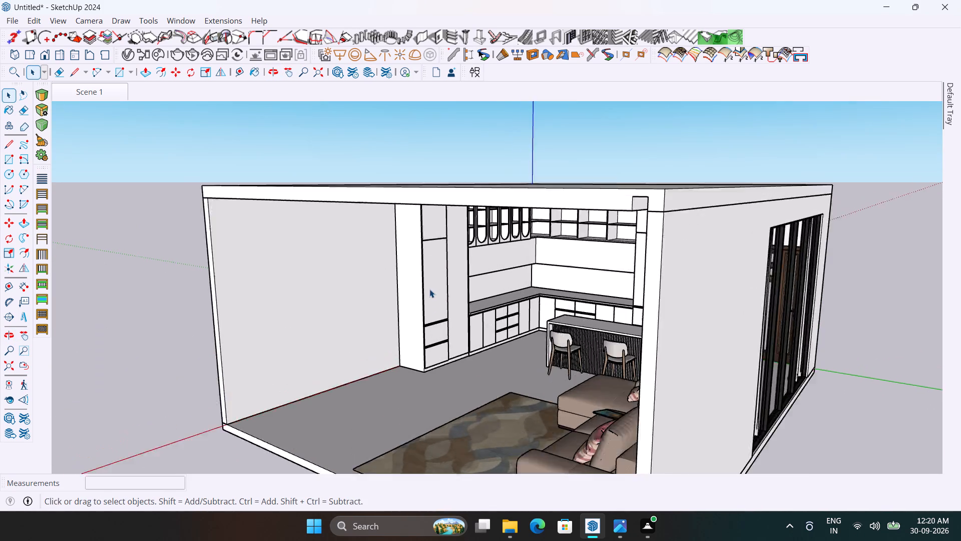
{"action": "scroll", "coordinate": [429, 289], "scroll_direction": "up", "scroll_amount": 2}
{"action": "scroll", "coordinate": [501, 292], "scroll_direction": "down", "scroll_amount": 5}
{"action": "scroll", "coordinate": [499, 287], "scroll_direction": "up", "scroll_amount": 4}
{"action": "scroll", "coordinate": [519, 289], "scroll_direction": "down", "scroll_amount": 4}
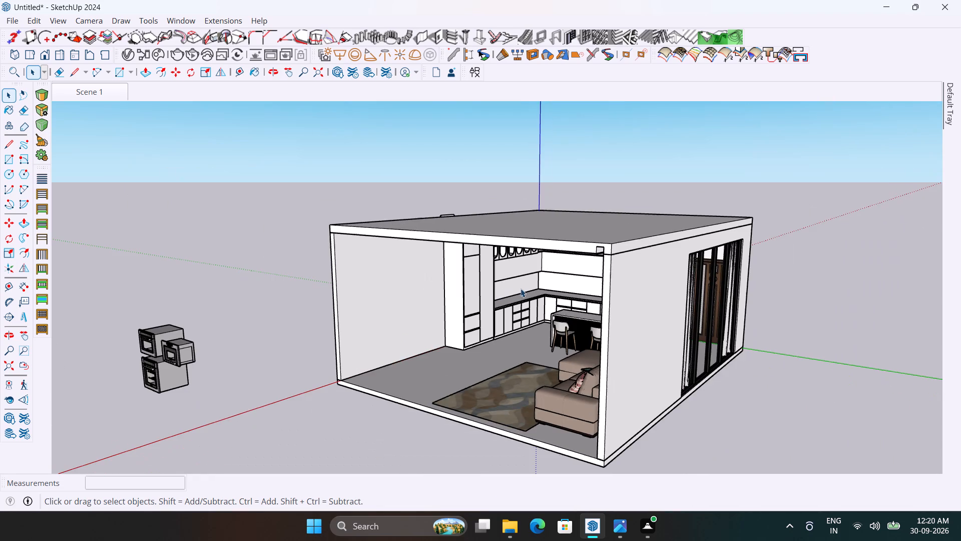
{"action": "scroll", "coordinate": [132, 341], "scroll_direction": "up", "scroll_amount": 7}
Move the upper oven outside the room down about 3 15/16" by its lower front corner onto the lower oven's top front corner.
{"action": "middle_click_drag", "start_coordinate": [202, 365], "coordinate": [206, 365]}
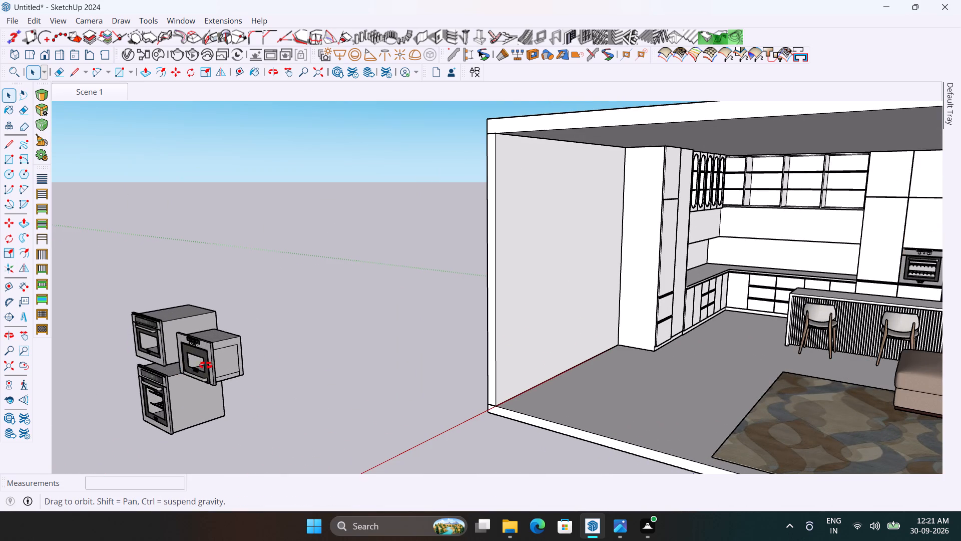
{"action": "middle_click_drag", "start_coordinate": [206, 365], "coordinate": [307, 333]}
{"action": "scroll", "coordinate": [308, 332], "scroll_direction": "up", "scroll_amount": 1}
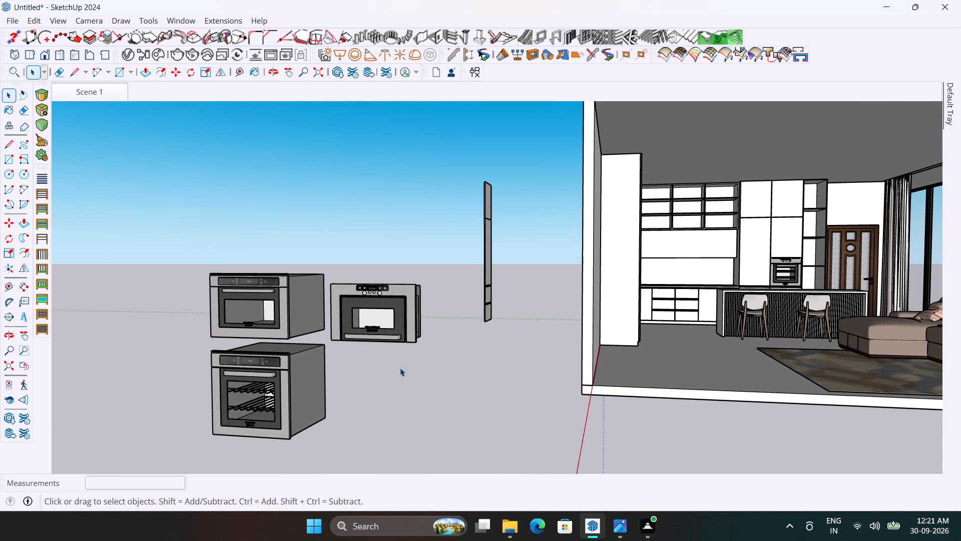
{"action": "scroll", "coordinate": [229, 277], "scroll_direction": "up", "scroll_amount": 2}
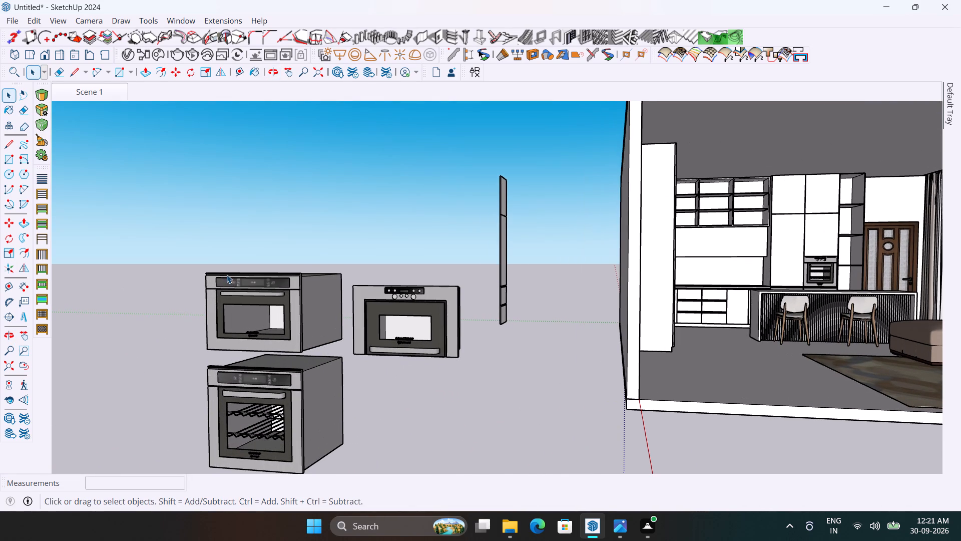
{"action": "scroll", "coordinate": [238, 288], "scroll_direction": "up", "scroll_amount": 2}
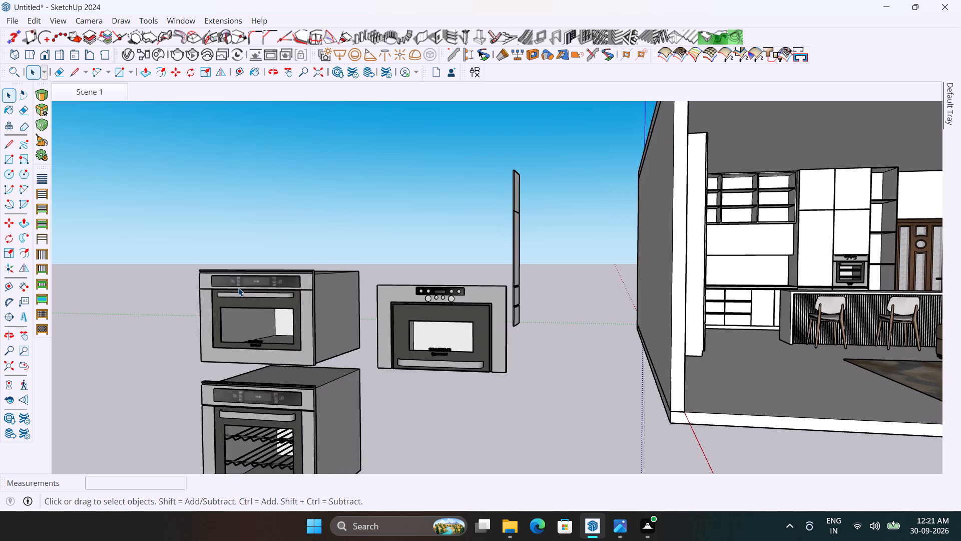
{"action": "scroll", "coordinate": [238, 288], "scroll_direction": "down", "scroll_amount": 4}
{"action": "middle_click_drag", "start_coordinate": [237, 292], "coordinate": [229, 295]}
{"action": "scroll", "coordinate": [232, 322], "scroll_direction": "up", "scroll_amount": 3}
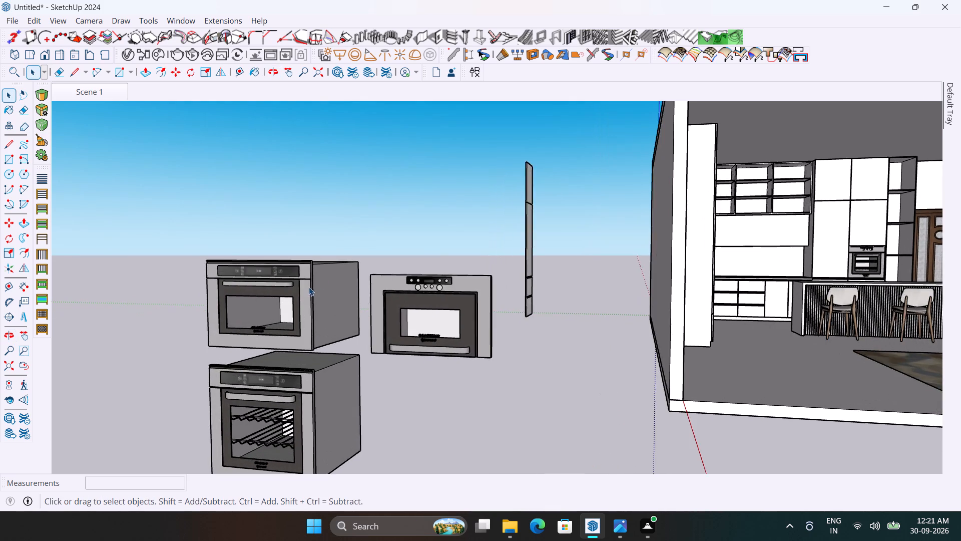
{"action": "scroll", "coordinate": [318, 279], "scroll_direction": "down", "scroll_amount": 4}
{"action": "middle_click_drag", "start_coordinate": [341, 317], "coordinate": [576, 317]}
{"action": "scroll", "coordinate": [566, 360], "scroll_direction": "up", "scroll_amount": 4}
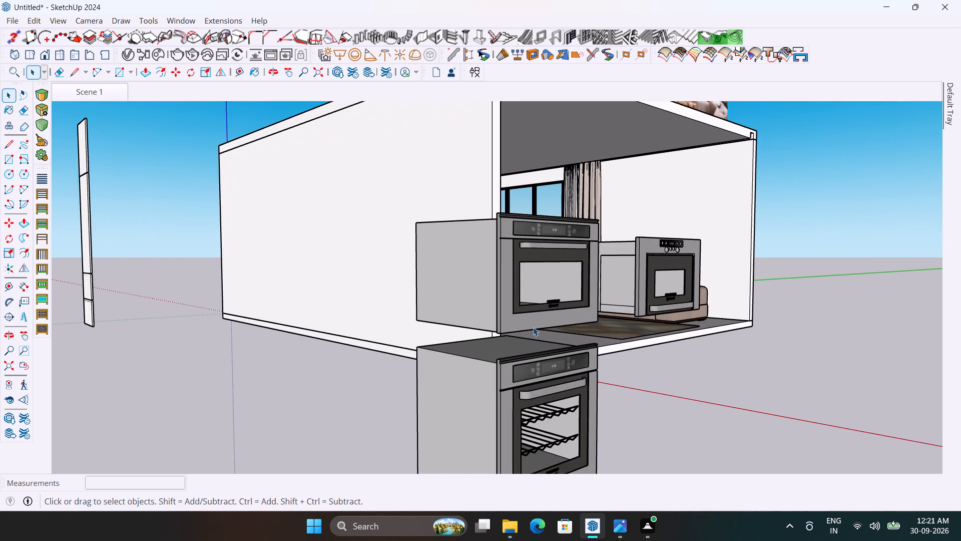
{"action": "left_click", "coordinate": [533, 327]}
{"action": "scroll", "coordinate": [494, 336], "scroll_direction": "up", "scroll_amount": 7}
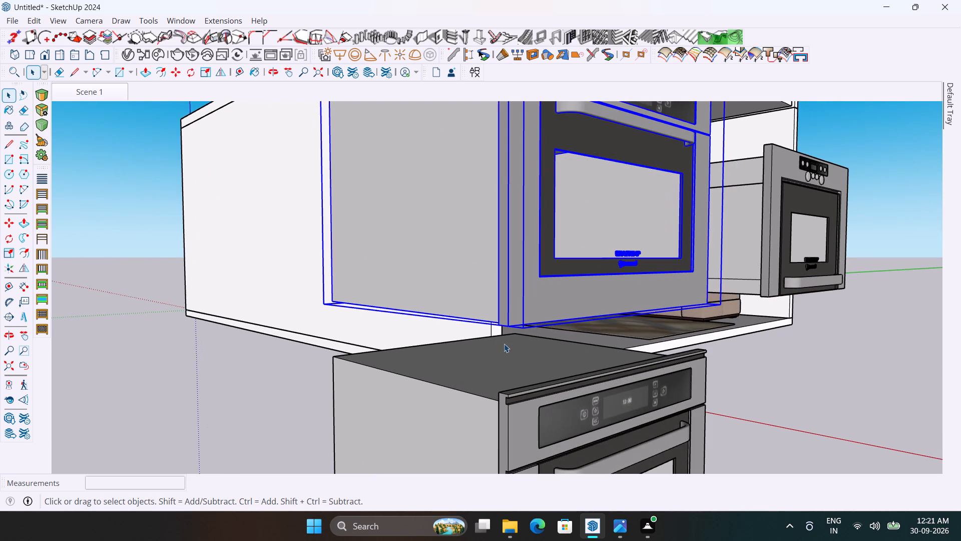
{"action": "key", "text": "m"}
{"action": "scroll", "coordinate": [512, 356], "scroll_direction": "up", "scroll_amount": 4}
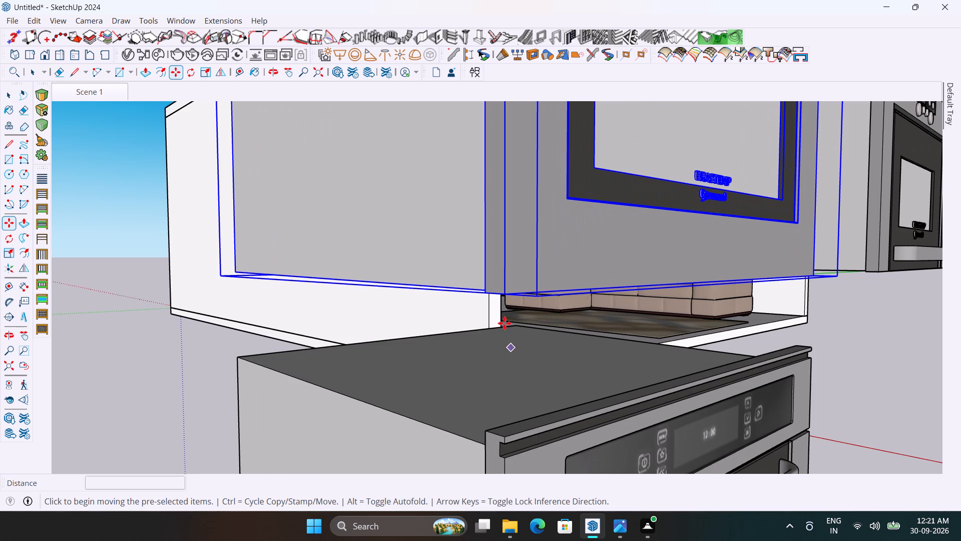
{"action": "left_click", "coordinate": [505, 294]}
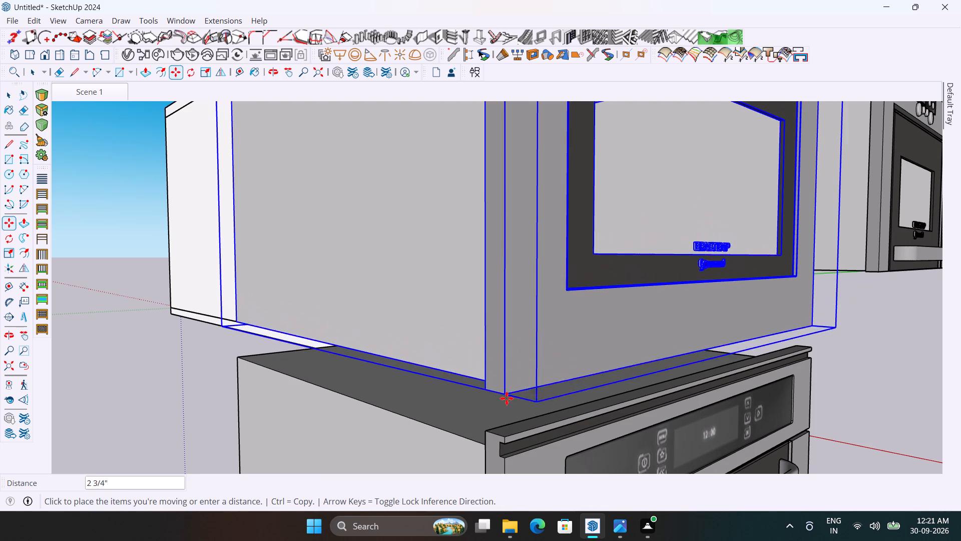
{"action": "left_click", "coordinate": [504, 434]}
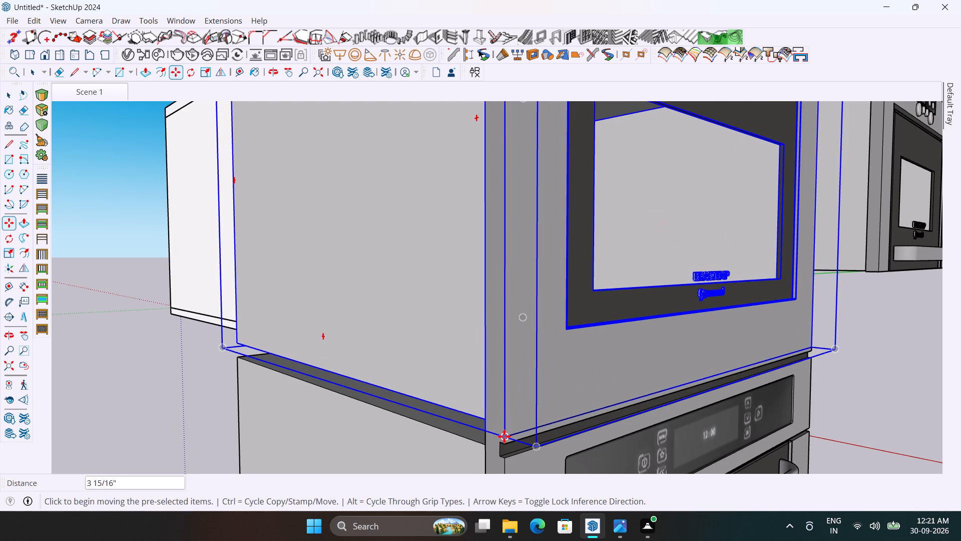
{"action": "scroll", "coordinate": [504, 436], "scroll_direction": "up", "scroll_amount": 4}
{"action": "scroll", "coordinate": [533, 390], "scroll_direction": "up", "scroll_amount": 3}
{"action": "scroll", "coordinate": [587, 214], "scroll_direction": "down", "scroll_amount": 5}
{"action": "scroll", "coordinate": [494, 256], "scroll_direction": "down", "scroll_amount": 11}
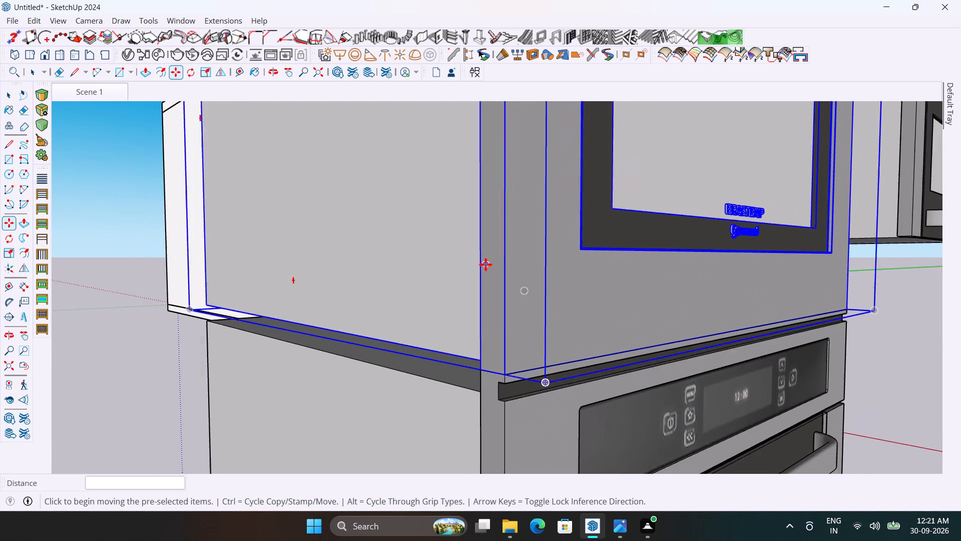
{"action": "scroll", "coordinate": [484, 262], "scroll_direction": "down", "scroll_amount": 18}
{"action": "scroll", "coordinate": [471, 262], "scroll_direction": "down", "scroll_amount": 5}
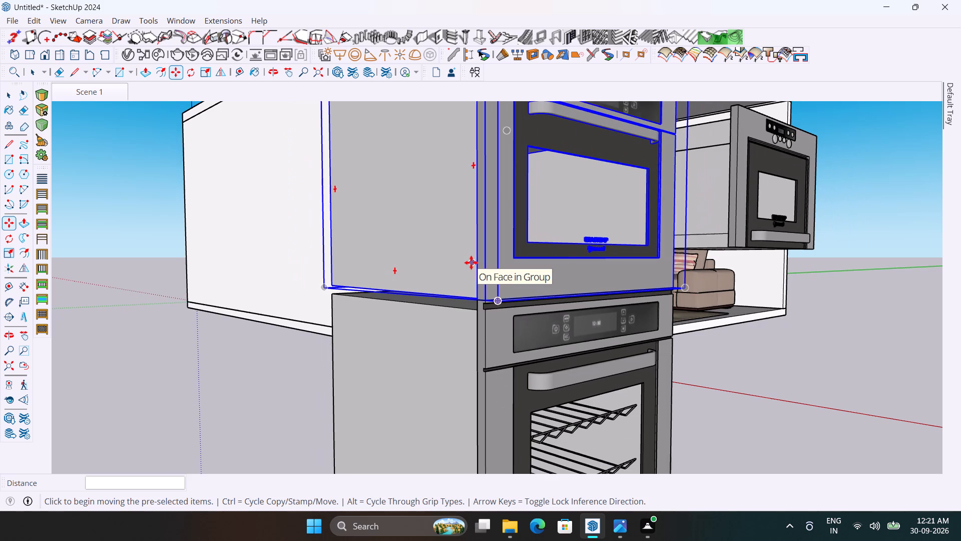
{"action": "scroll", "coordinate": [483, 294], "scroll_direction": "up", "scroll_amount": 20}
{"action": "key", "text": "space"}
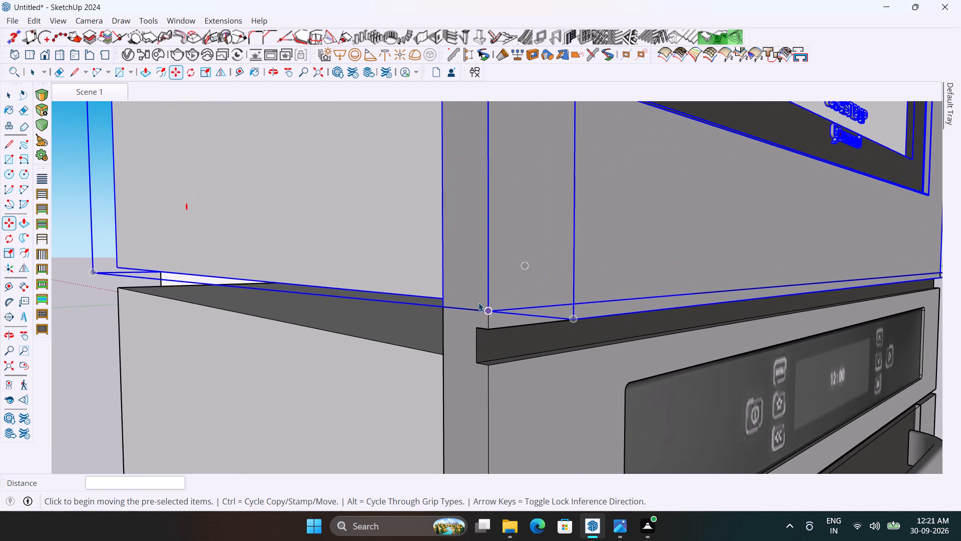
Group the two stacked ovens together.
{"action": "scroll", "coordinate": [464, 296], "scroll_direction": "down", "scroll_amount": 20}
{"action": "scroll", "coordinate": [464, 296], "scroll_direction": "down", "scroll_amount": 11}
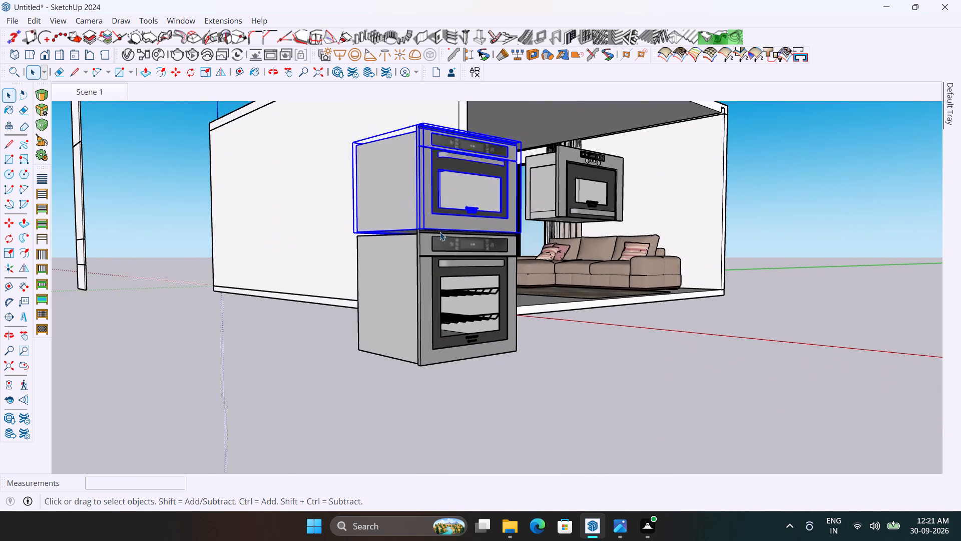
{"action": "middle_click_drag", "start_coordinate": [456, 283], "coordinate": [460, 344]}
{"action": "scroll", "coordinate": [438, 386], "scroll_direction": "up", "scroll_amount": 4}
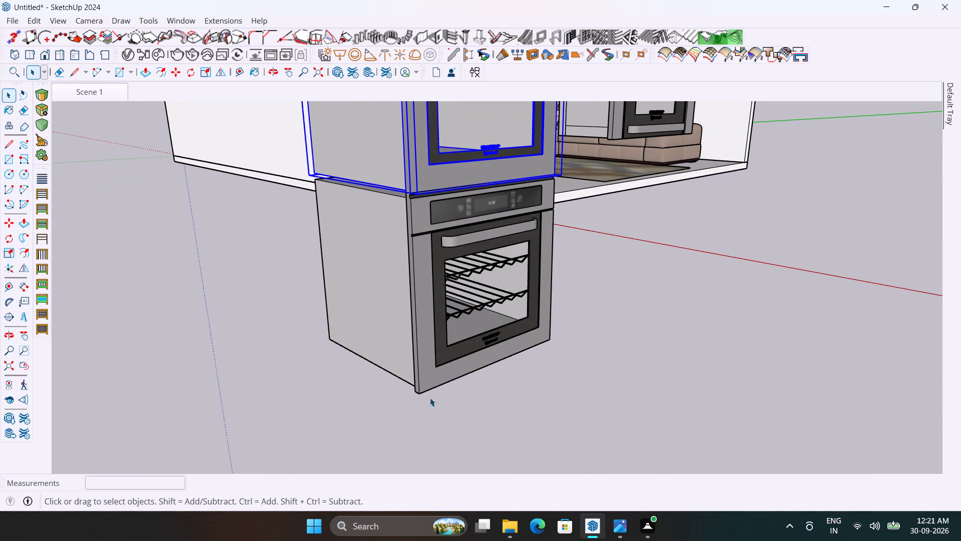
{"action": "left_click", "coordinate": [439, 436]}
{"action": "scroll", "coordinate": [416, 387], "scroll_direction": "up", "scroll_amount": 3}
{"action": "scroll", "coordinate": [416, 385], "scroll_direction": "down", "scroll_amount": 5}
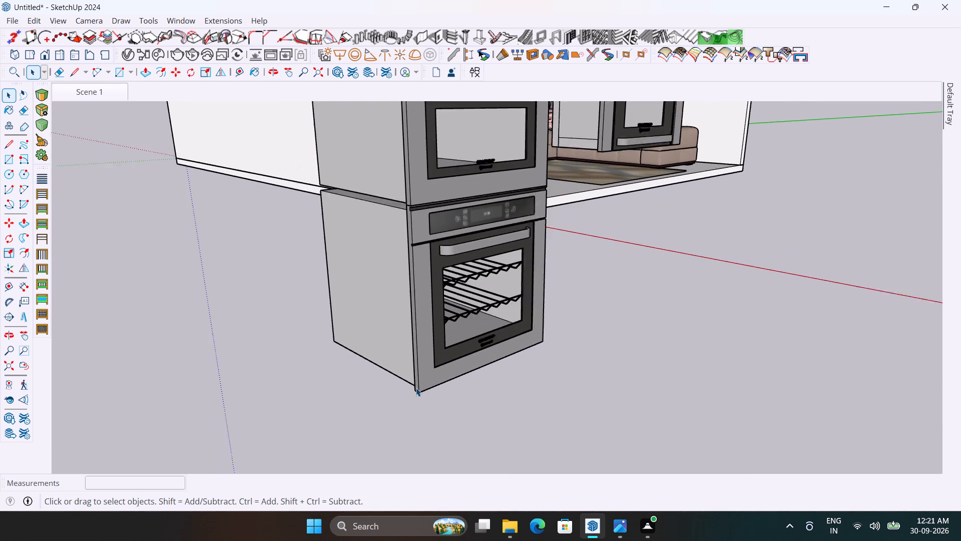
{"action": "left_click", "coordinate": [351, 193]}
{"action": "left_click", "coordinate": [351, 227], "text": "ctrl"}
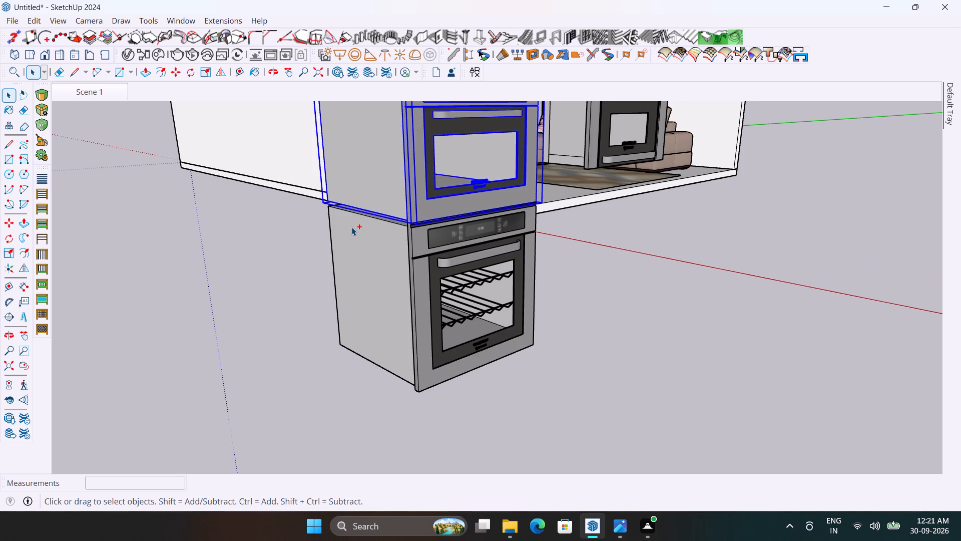
{"action": "right_click", "coordinate": [351, 227]}
{"action": "left_click", "coordinate": [374, 129]}
Rotate the stacked oven group 90° horizontally about its bottom front corner.
{"action": "scroll", "coordinate": [367, 229], "scroll_direction": "down", "scroll_amount": 5}
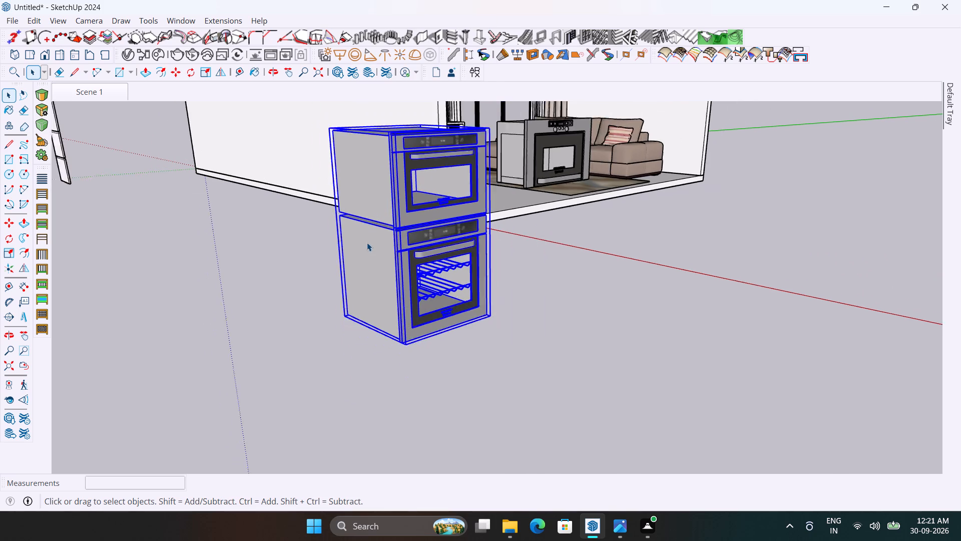
{"action": "scroll", "coordinate": [417, 392], "scroll_direction": "up", "scroll_amount": 3}
{"action": "key", "text": "q"}
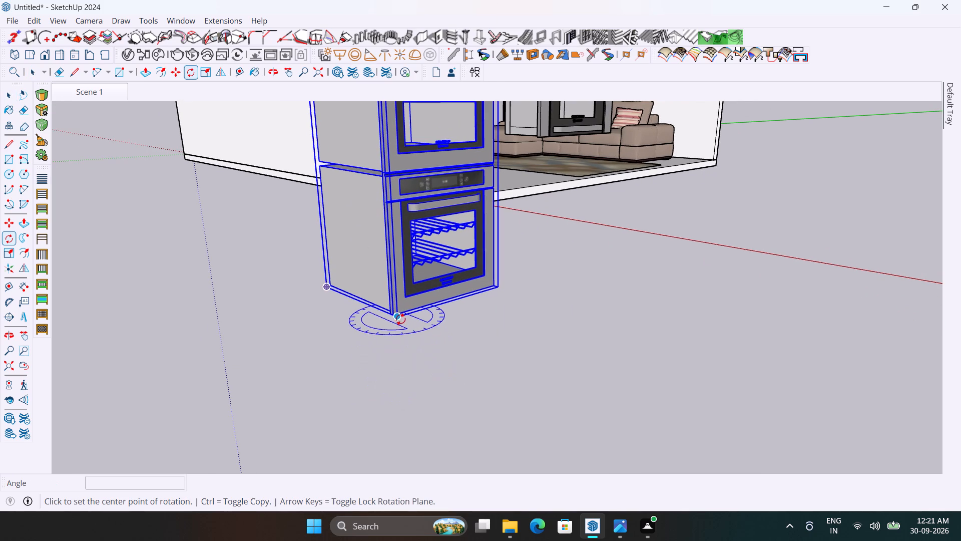
{"action": "left_click", "coordinate": [400, 319]}
{"action": "left_click", "coordinate": [591, 391]}
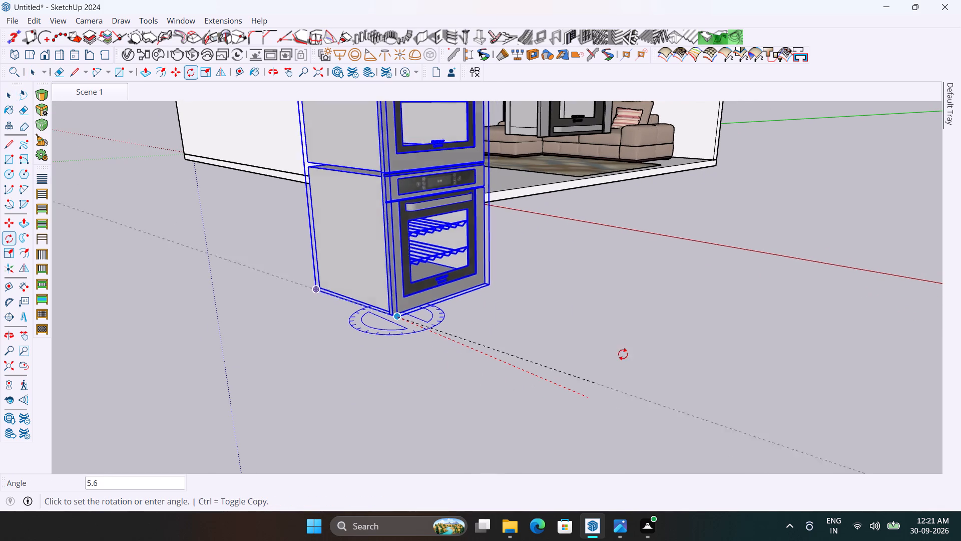
{"action": "left_click", "coordinate": [600, 261]}
{"action": "scroll", "coordinate": [490, 297], "scroll_direction": "down", "scroll_amount": 6}
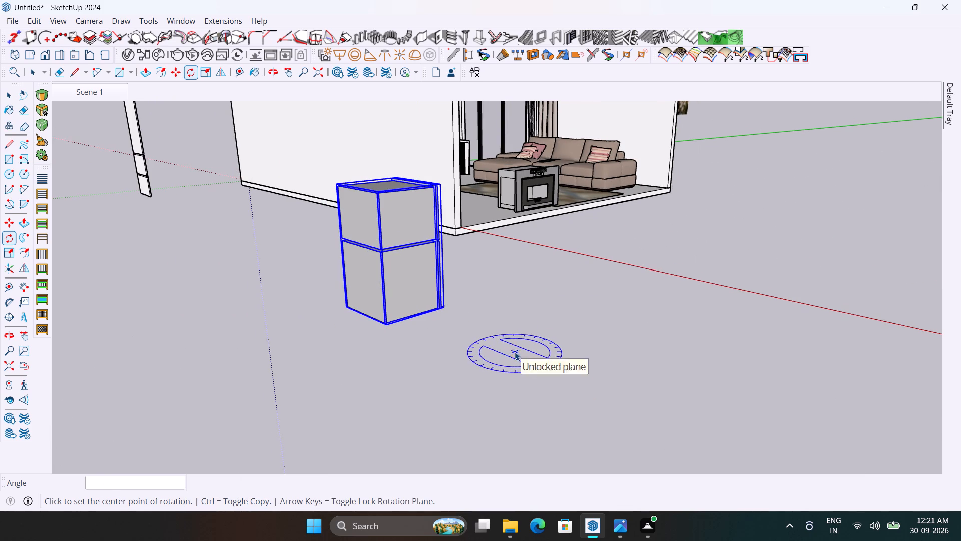
Hide the room's roof group so the kitchen is open from above.
{"action": "key", "text": "space"}
{"action": "left_click", "coordinate": [468, 343]}
{"action": "middle_click_drag", "start_coordinate": [461, 343], "coordinate": [201, 361]}
{"action": "scroll", "coordinate": [362, 392], "scroll_direction": "down", "scroll_amount": 5}
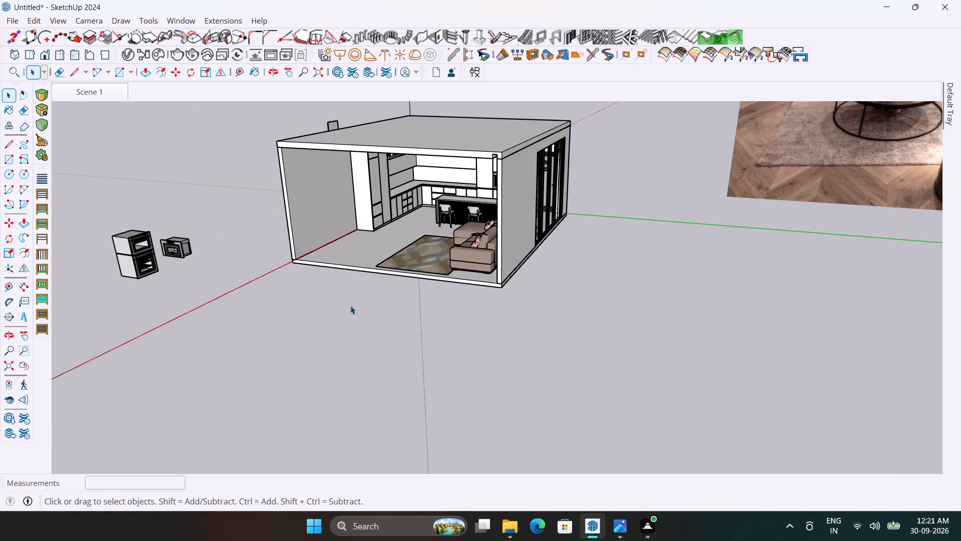
{"action": "left_click", "coordinate": [324, 140]}
{"action": "right_click", "coordinate": [324, 140]}
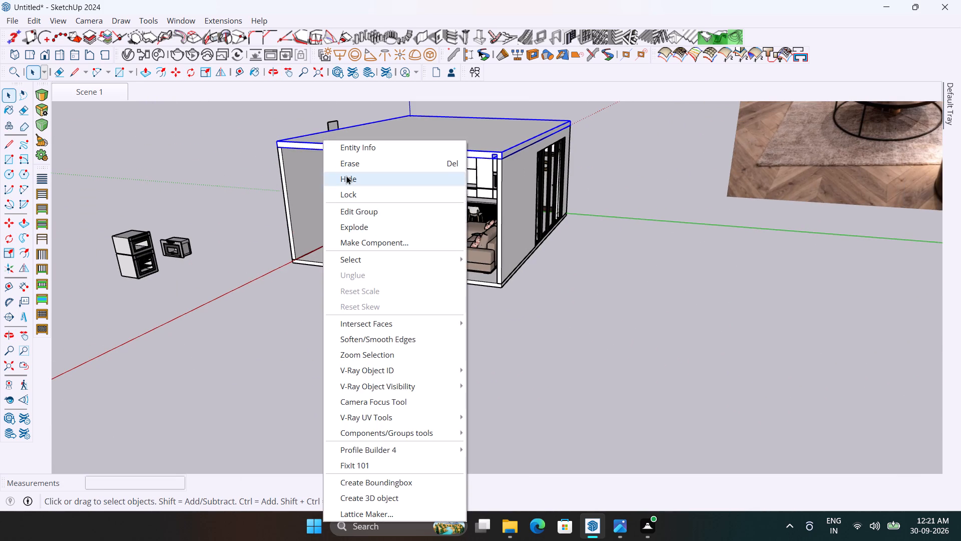
{"action": "left_click", "coordinate": [346, 175]}
Move the stacked oven group about 24' 2 5/16" by its bottom front corner into the tall cabinet opening above the base panel.
{"action": "middle_click_drag", "start_coordinate": [313, 219], "coordinate": [252, 290]}
{"action": "scroll", "coordinate": [150, 243], "scroll_direction": "up", "scroll_amount": 4}
{"action": "left_click", "coordinate": [155, 254]}
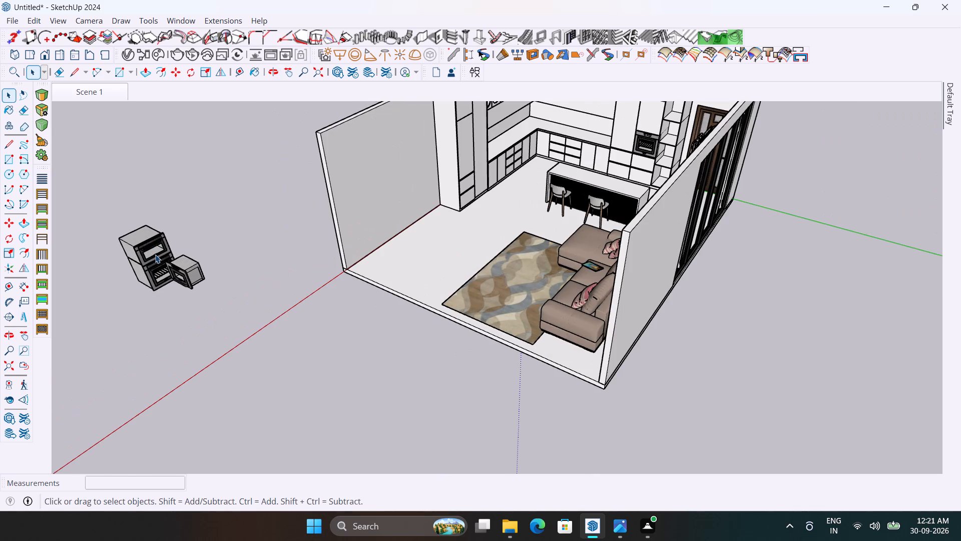
{"action": "scroll", "coordinate": [133, 307], "scroll_direction": "up", "scroll_amount": 4}
{"action": "key", "text": "m"}
{"action": "scroll", "coordinate": [133, 305], "scroll_direction": "up", "scroll_amount": 4}
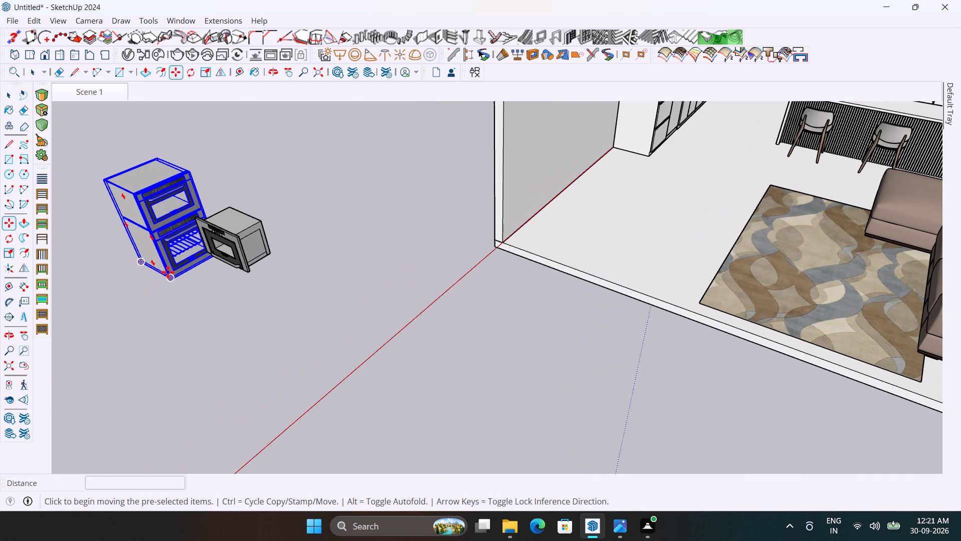
{"action": "scroll", "coordinate": [169, 285], "scroll_direction": "up", "scroll_amount": 20}
{"action": "scroll", "coordinate": [169, 285], "scroll_direction": "up", "scroll_amount": 3}
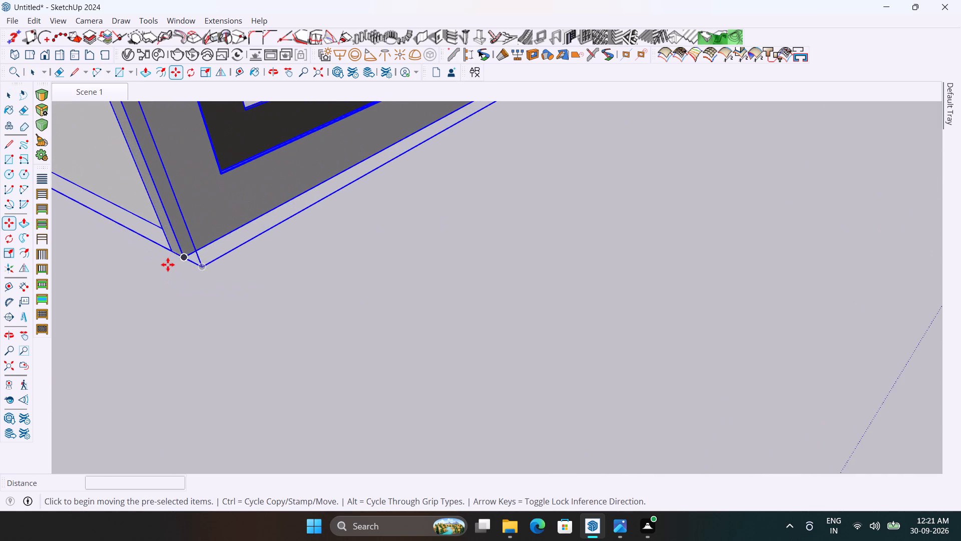
{"action": "left_click", "coordinate": [181, 258]}
{"action": "scroll", "coordinate": [177, 325], "scroll_direction": "down", "scroll_amount": 19}
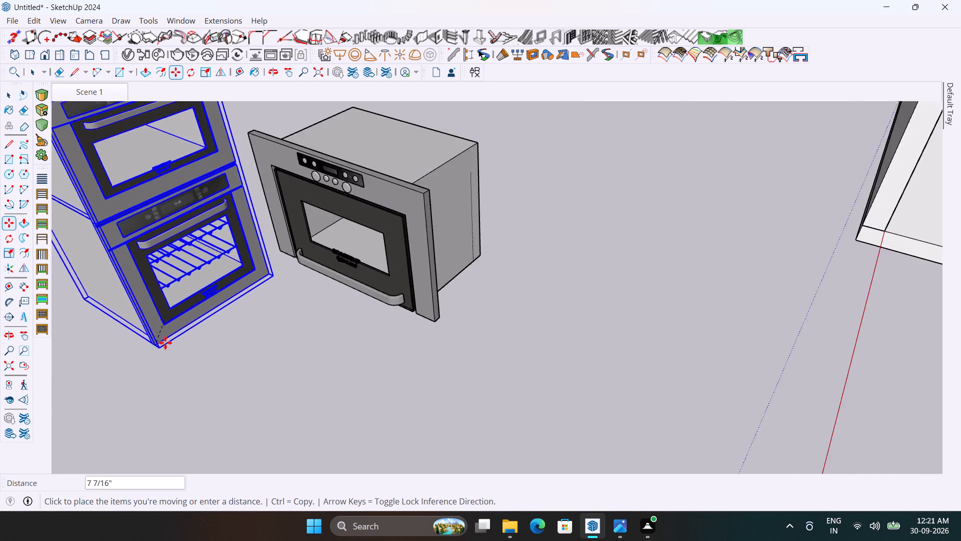
{"action": "scroll", "coordinate": [165, 343], "scroll_direction": "down", "scroll_amount": 20}
{"action": "scroll", "coordinate": [165, 343], "scroll_direction": "down", "scroll_amount": 3}
{"action": "scroll", "coordinate": [417, 281], "scroll_direction": "up", "scroll_amount": 5}
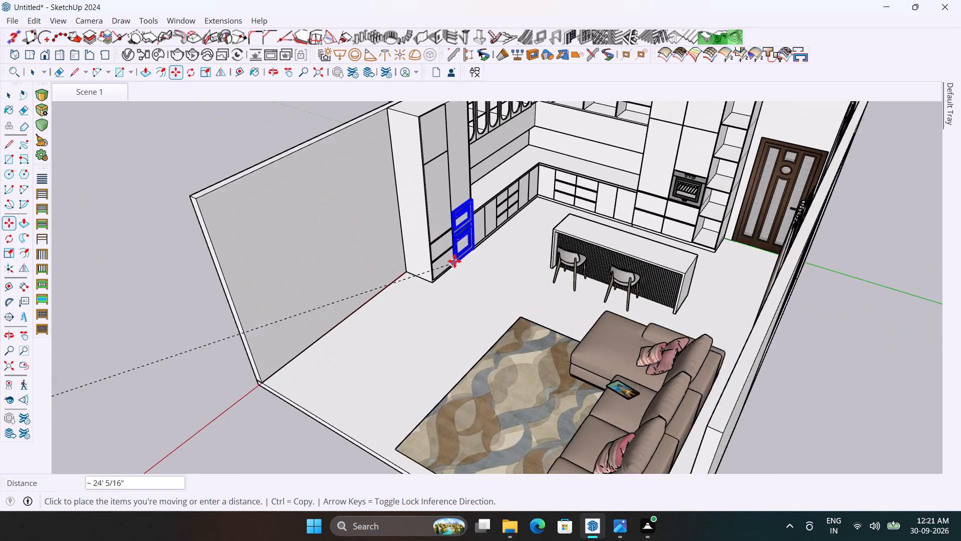
{"action": "scroll", "coordinate": [459, 231], "scroll_direction": "up", "scroll_amount": 9}
{"action": "middle_click_drag", "start_coordinate": [456, 225], "coordinate": [273, 230]}
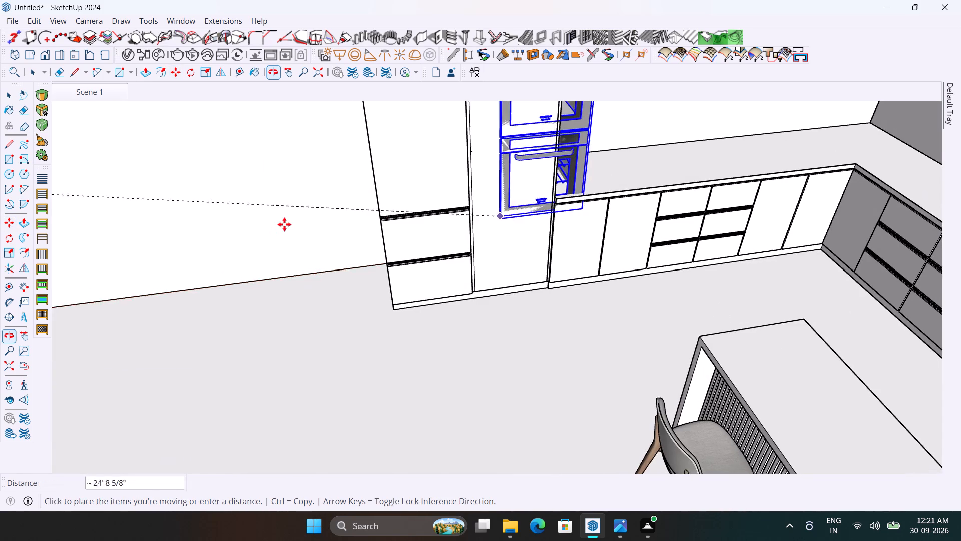
{"action": "scroll", "coordinate": [523, 202], "scroll_direction": "up", "scroll_amount": 5}
{"action": "middle_click_drag", "start_coordinate": [519, 202], "coordinate": [417, 183]}
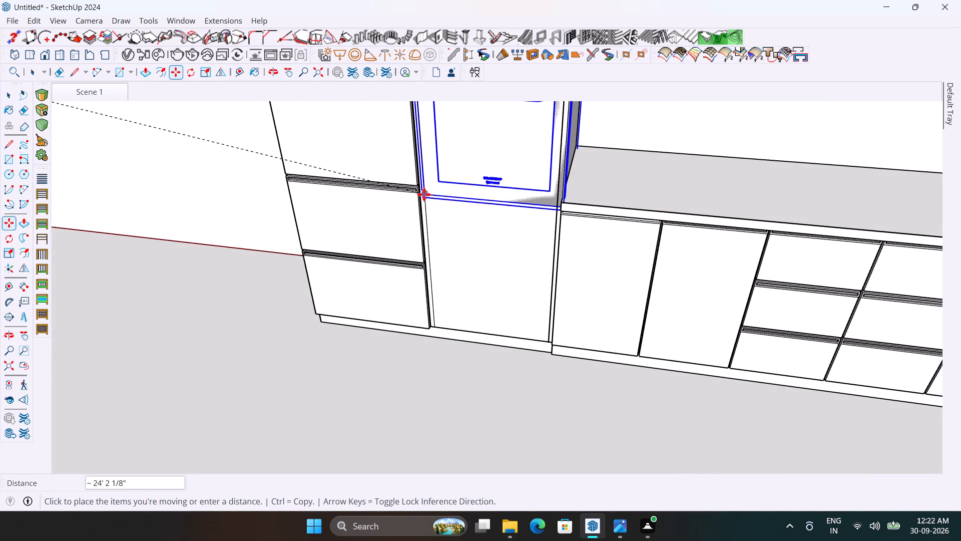
{"action": "scroll", "coordinate": [427, 182], "scroll_direction": "up", "scroll_amount": 6}
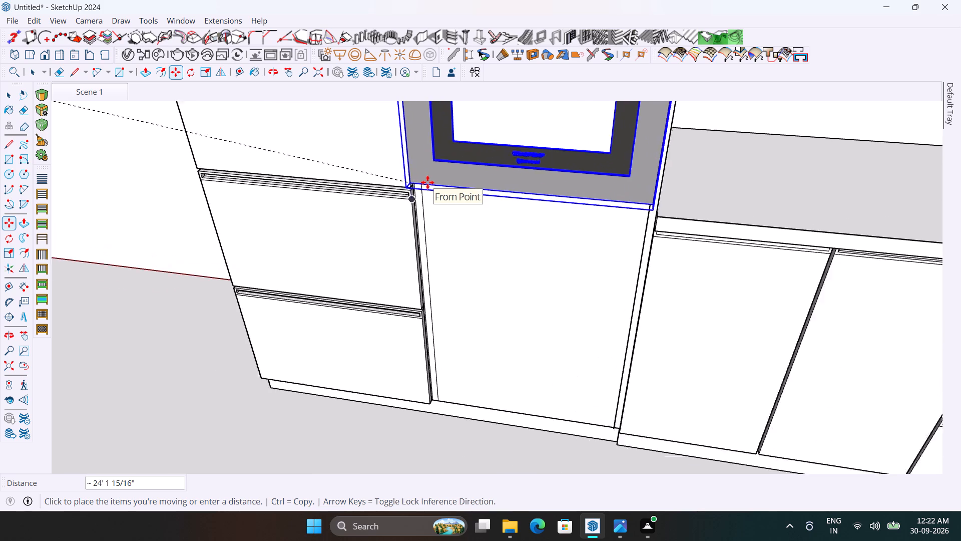
{"action": "scroll", "coordinate": [427, 182], "scroll_direction": "up", "scroll_amount": 8}
{"action": "middle_click_drag", "start_coordinate": [426, 190], "coordinate": [467, 86]}
{"action": "scroll", "coordinate": [418, 141], "scroll_direction": "up", "scroll_amount": 3}
{"action": "scroll", "coordinate": [404, 216], "scroll_direction": "up", "scroll_amount": 2}
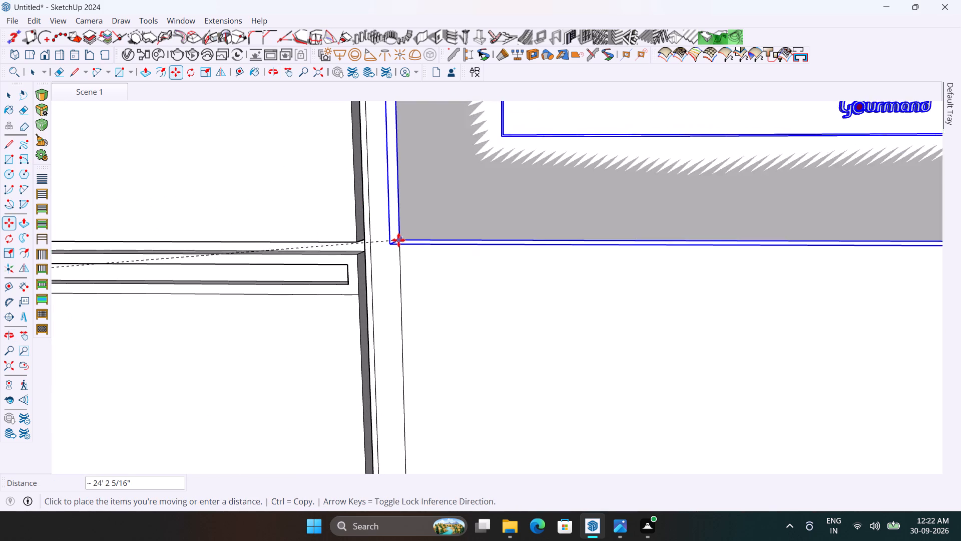
{"action": "left_click", "coordinate": [397, 241]}
Return to the Scene 1 view, deselect the ovens, and examine the kitchen with the ovens in place.
{"action": "scroll", "coordinate": [360, 255], "scroll_direction": "down", "scroll_amount": 2}
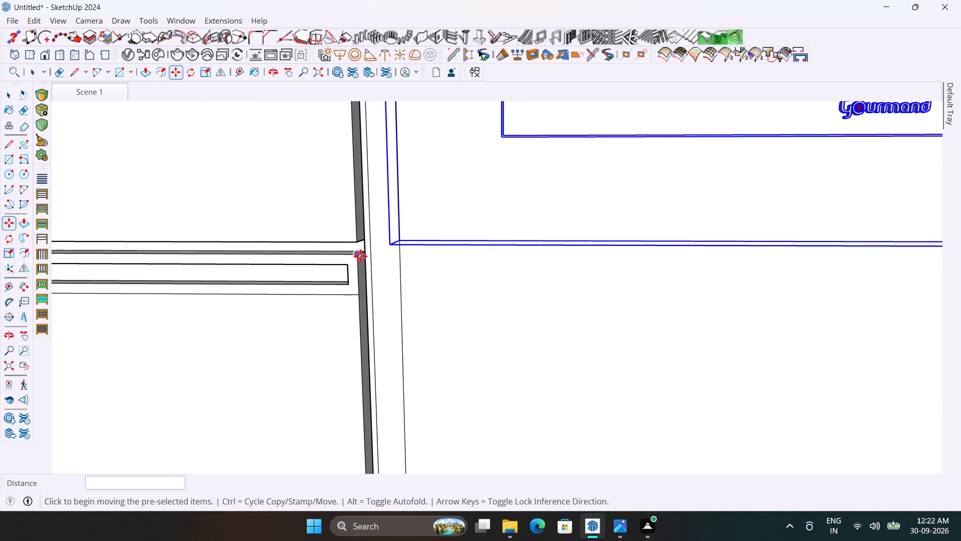
{"action": "scroll", "coordinate": [360, 256], "scroll_direction": "down", "scroll_amount": 15}
{"action": "scroll", "coordinate": [487, 303], "scroll_direction": "down", "scroll_amount": 4}
{"action": "scroll", "coordinate": [565, 312], "scroll_direction": "down", "scroll_amount": 2}
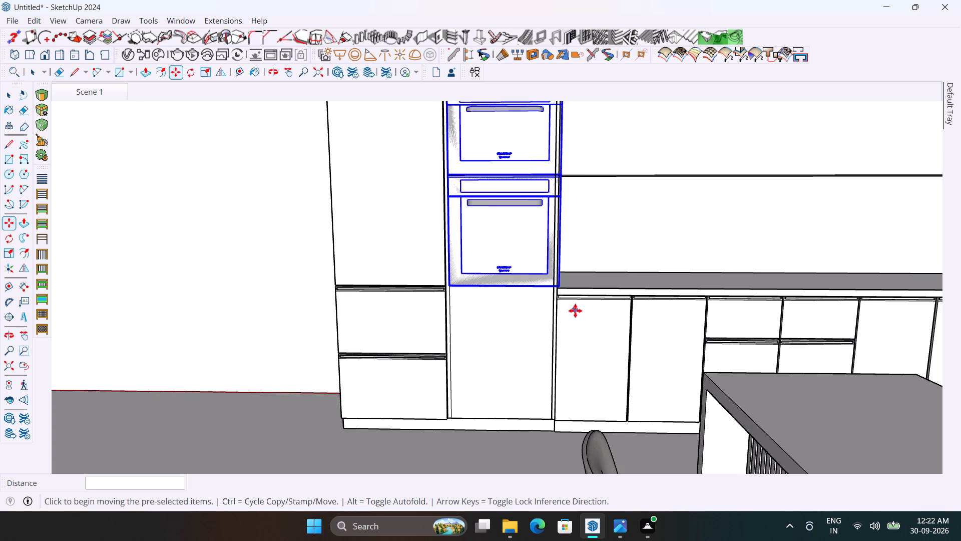
{"action": "middle_click_drag", "start_coordinate": [575, 311], "coordinate": [416, 328]}
{"action": "scroll", "coordinate": [554, 344], "scroll_direction": "down", "scroll_amount": 8}
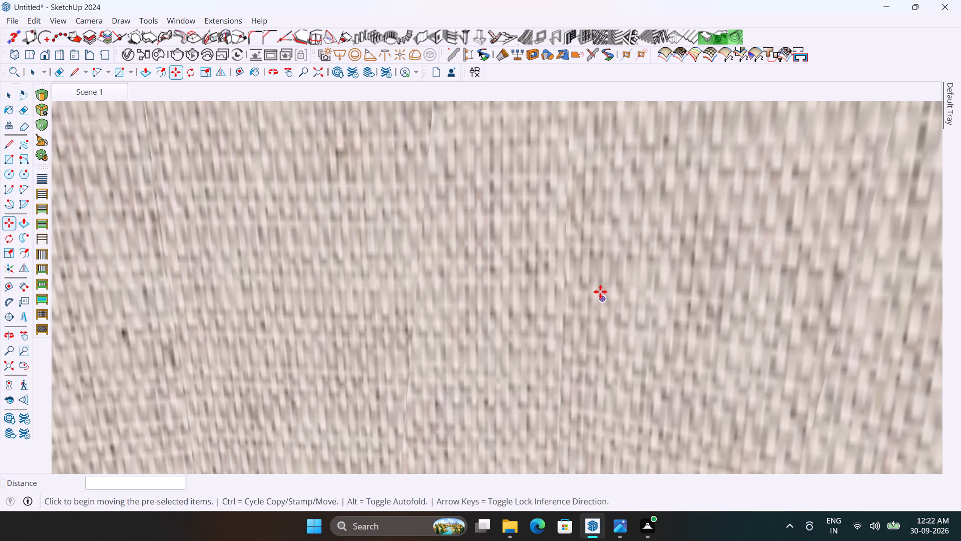
{"action": "key", "text": "space"}
{"action": "left_click", "coordinate": [110, 97]}
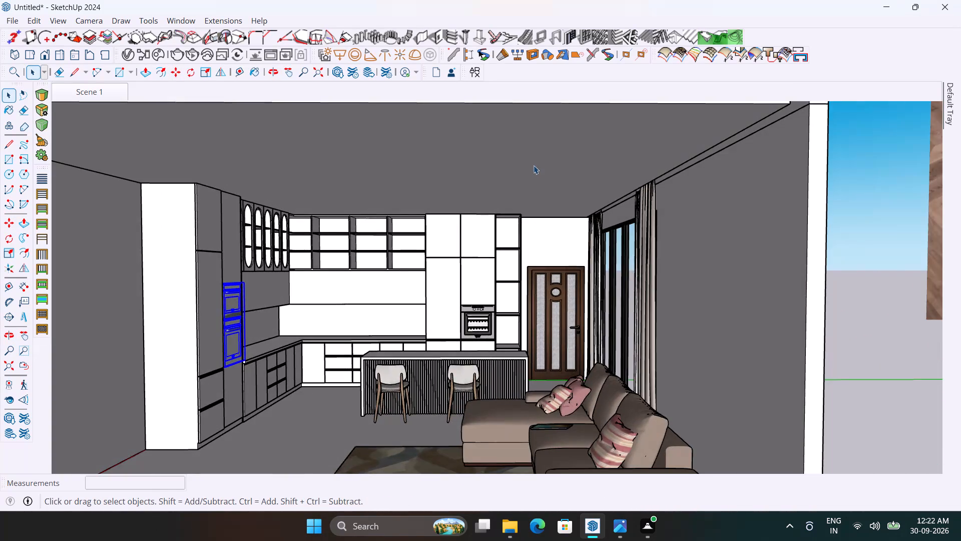
{"action": "scroll", "coordinate": [534, 165], "scroll_direction": "down", "scroll_amount": 3}
{"action": "middle_click_drag", "start_coordinate": [536, 172], "coordinate": [478, 197]}
{"action": "scroll", "coordinate": [743, 257], "scroll_direction": "up", "scroll_amount": 2}
{"action": "left_click", "coordinate": [763, 256]}
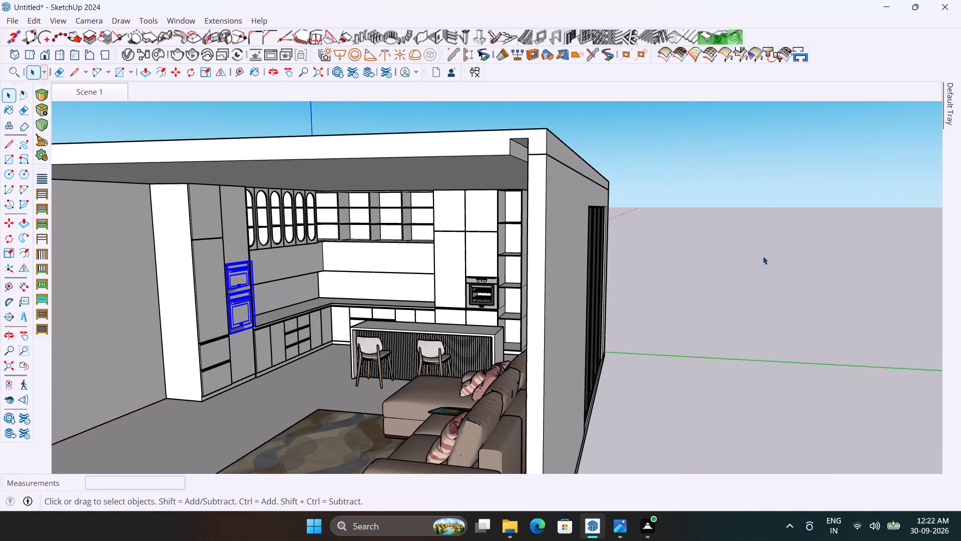
{"action": "scroll", "coordinate": [663, 255], "scroll_direction": "up", "scroll_amount": 1}
{"action": "middle_click_drag", "start_coordinate": [663, 255], "coordinate": [711, 214]}
{"action": "scroll", "coordinate": [707, 217], "scroll_direction": "up", "scroll_amount": 1}
{"action": "scroll", "coordinate": [706, 218], "scroll_direction": "down", "scroll_amount": 1}
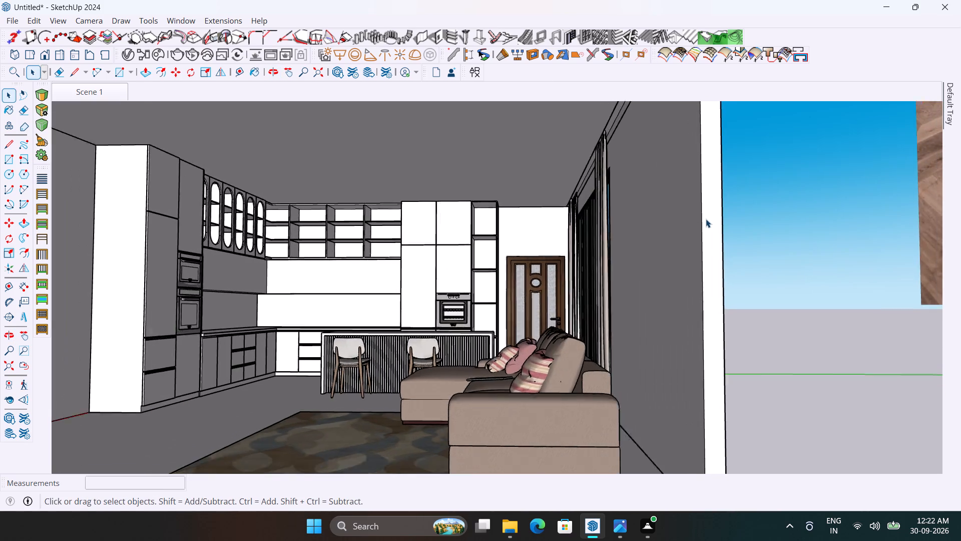
{"action": "scroll", "coordinate": [706, 219], "scroll_direction": "down", "scroll_amount": 6}
{"action": "middle_click_drag", "start_coordinate": [703, 232], "coordinate": [700, 265]}
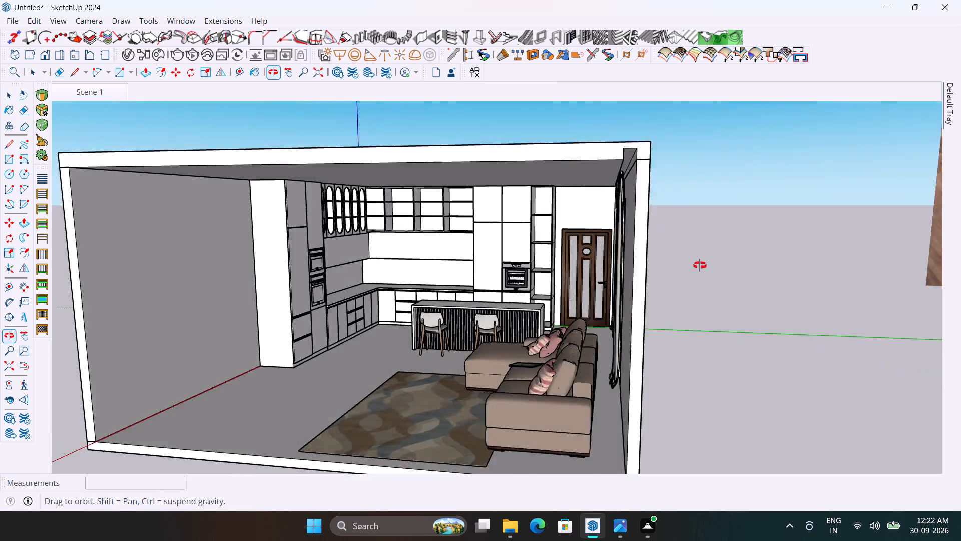
{"action": "middle_click_drag", "start_coordinate": [700, 265], "coordinate": [665, 264]}
Copy the island chair nearer the sofa about 1' 4 7/16" along the island toward the other chair.
{"action": "scroll", "coordinate": [357, 267], "scroll_direction": "up", "scroll_amount": 4}
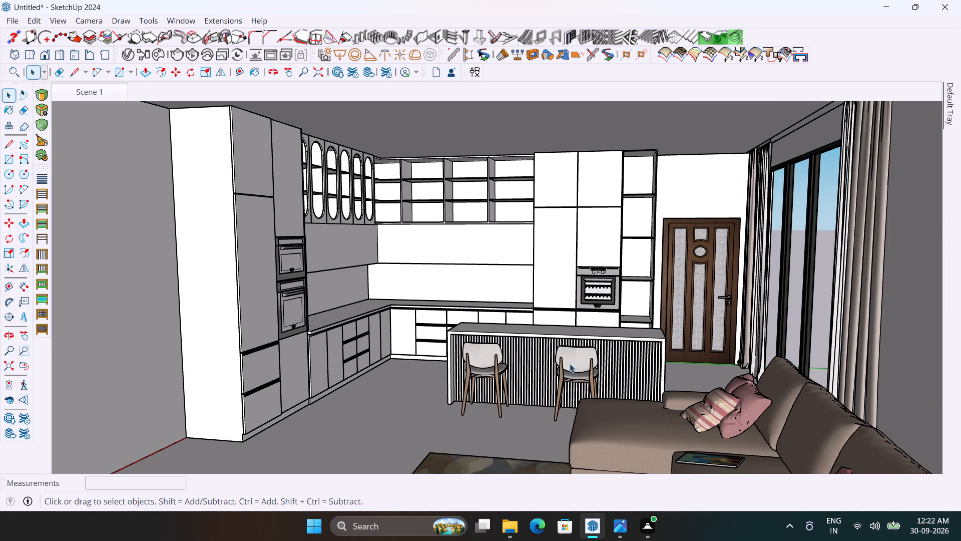
{"action": "scroll", "coordinate": [570, 367], "scroll_direction": "up", "scroll_amount": 3}
{"action": "left_click", "coordinate": [570, 367]}
{"action": "scroll", "coordinate": [572, 379], "scroll_direction": "up", "scroll_amount": 5}
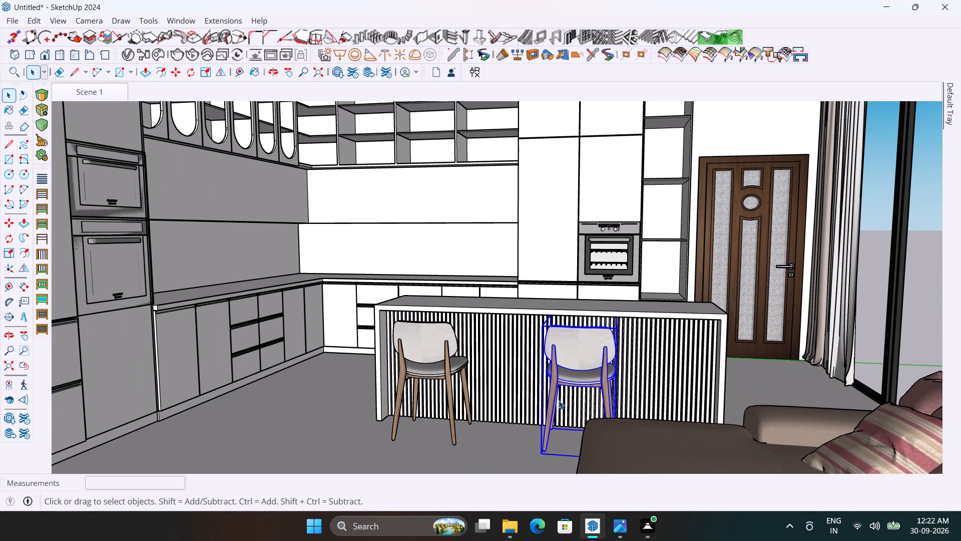
{"action": "key", "text": "m"}
{"action": "scroll", "coordinate": [521, 441], "scroll_direction": "up", "scroll_amount": 3}
{"action": "left_click", "coordinate": [542, 454]}
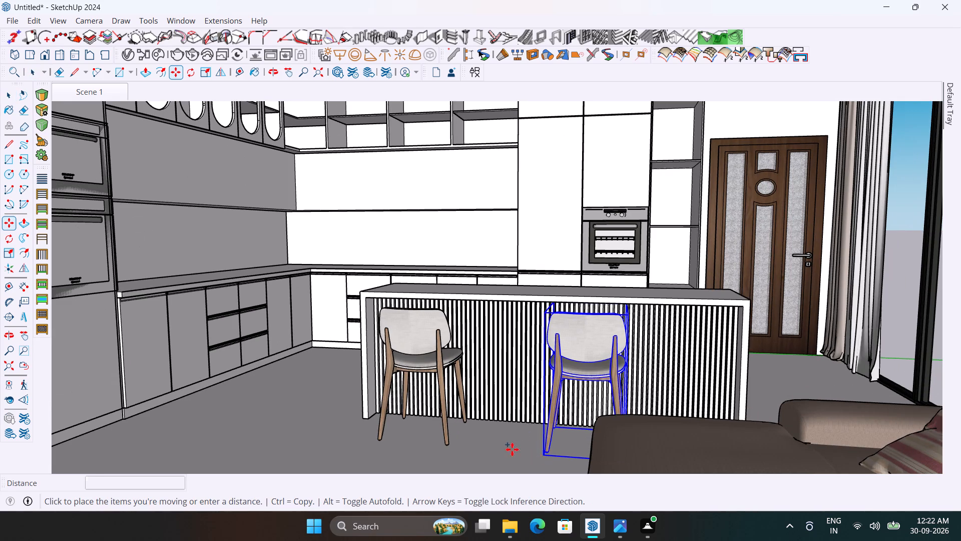
{"action": "left_click", "coordinate": [473, 440]}
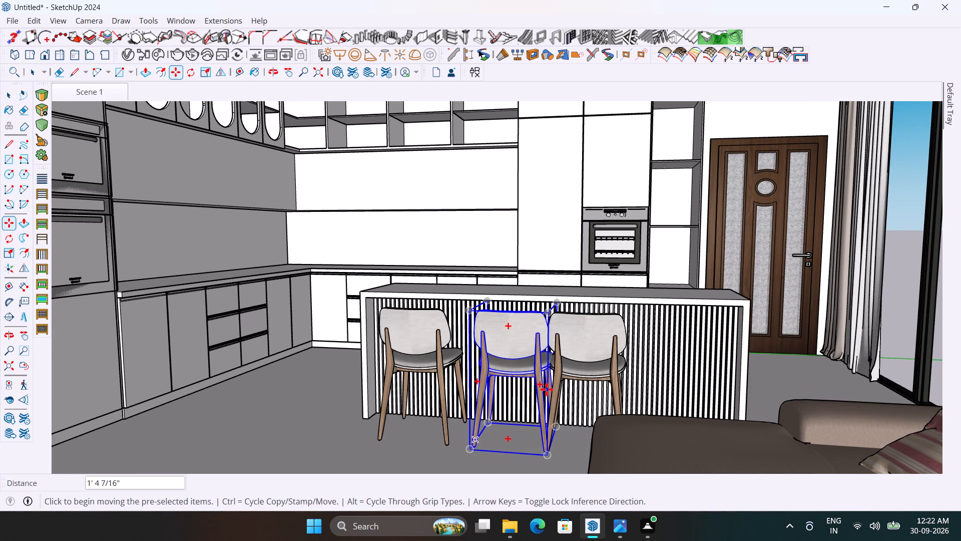
Move the original chair nearest the sofa about 1' 5 1/4" along the green axis toward the island's door-side end.
{"action": "key", "text": "space"}
{"action": "left_click", "coordinate": [572, 376]}
{"action": "scroll", "coordinate": [566, 346], "scroll_direction": "down", "scroll_amount": 3}
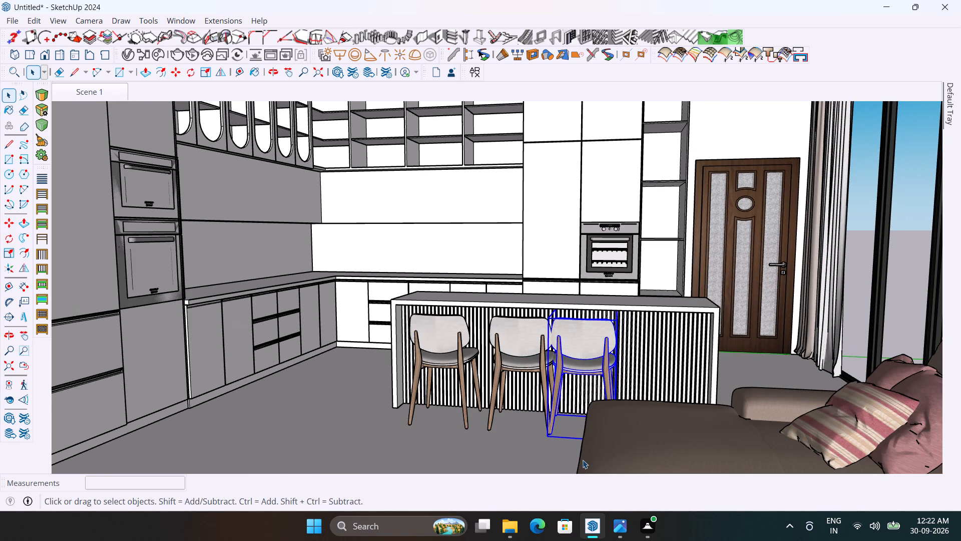
{"action": "key", "text": "m"}
{"action": "left_click", "coordinate": [549, 441]}
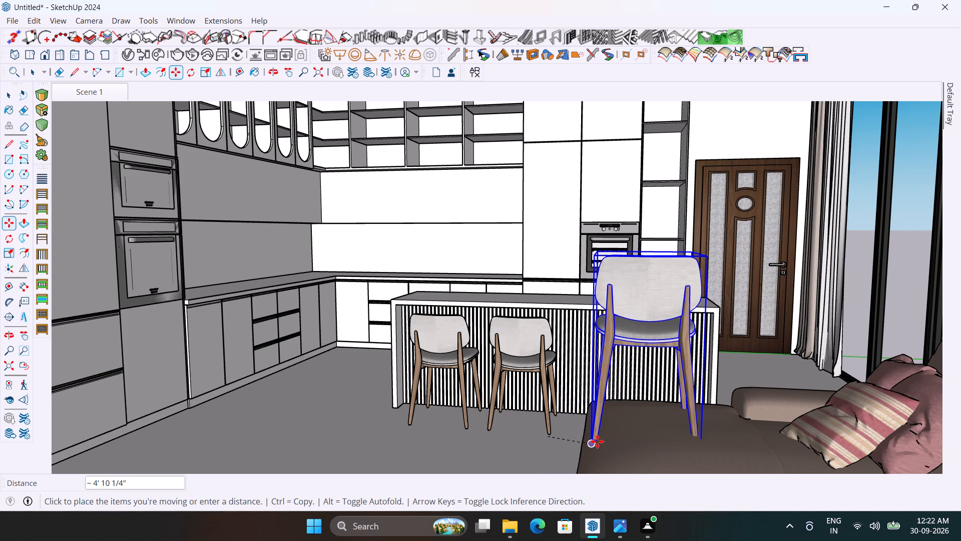
{"action": "scroll", "coordinate": [593, 444], "scroll_direction": "up", "scroll_amount": 4}
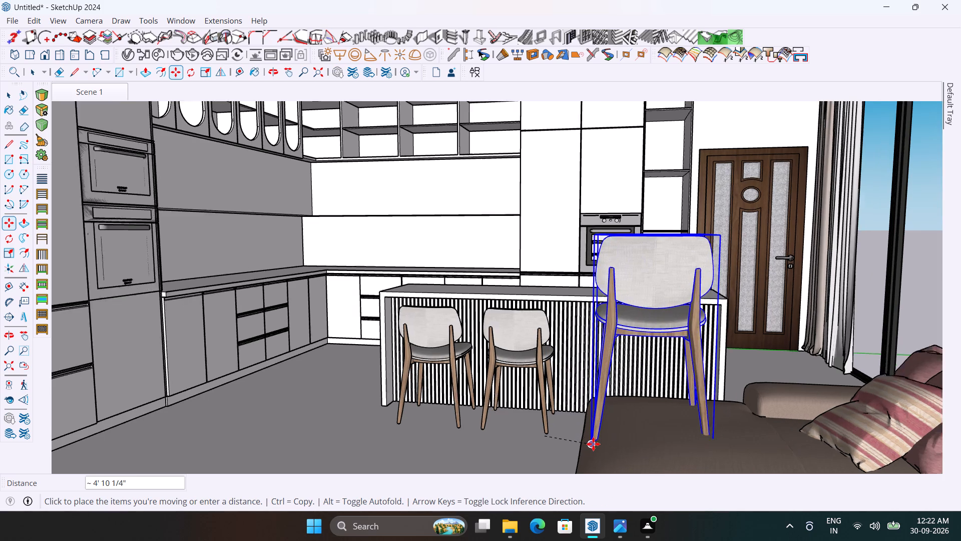
{"action": "middle_click_drag", "start_coordinate": [593, 444], "coordinate": [645, 494]}
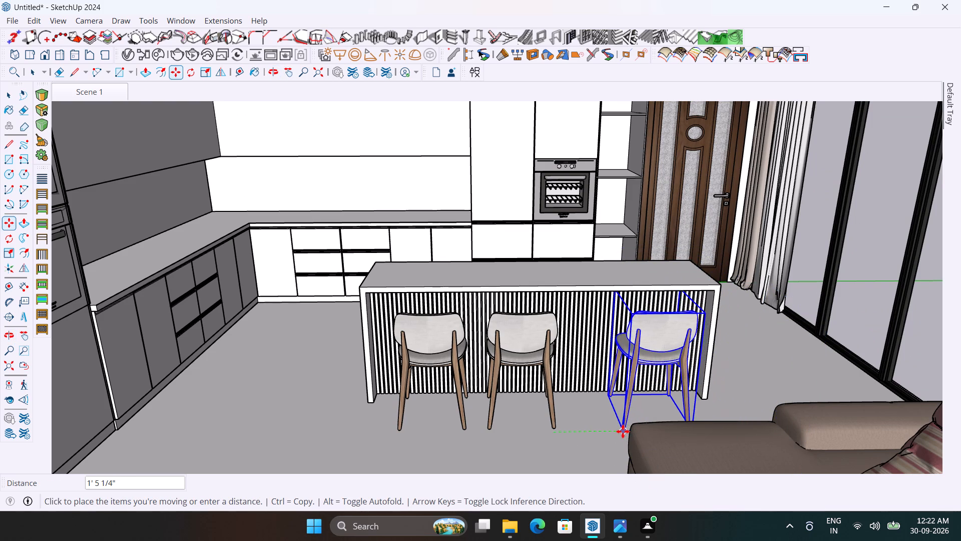
{"action": "left_click", "coordinate": [623, 431]}
Move the middle island chair about 4 3/4" along the green axis toward the sofa-side chair to even out the spacing.
{"action": "key", "text": "space"}
{"action": "left_click", "coordinate": [553, 414]}
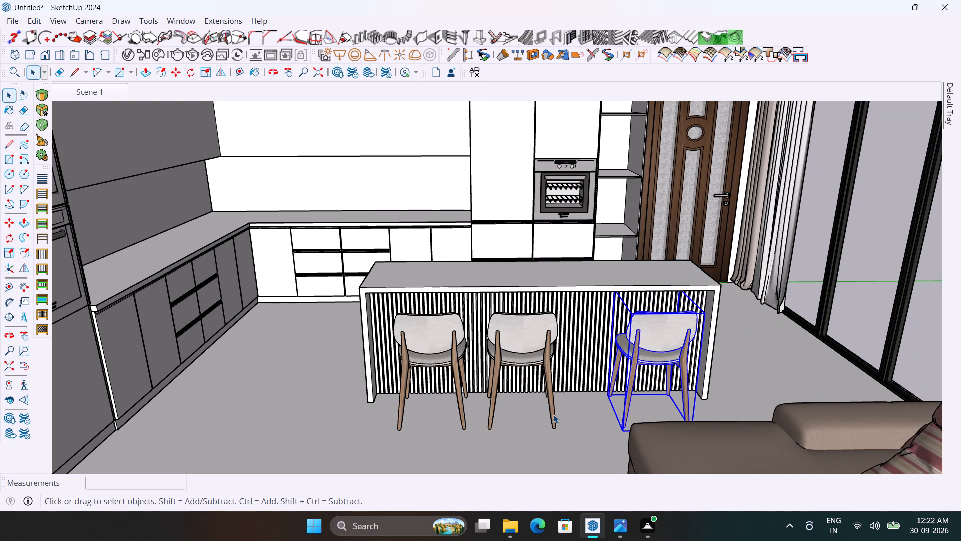
{"action": "key", "text": "m"}
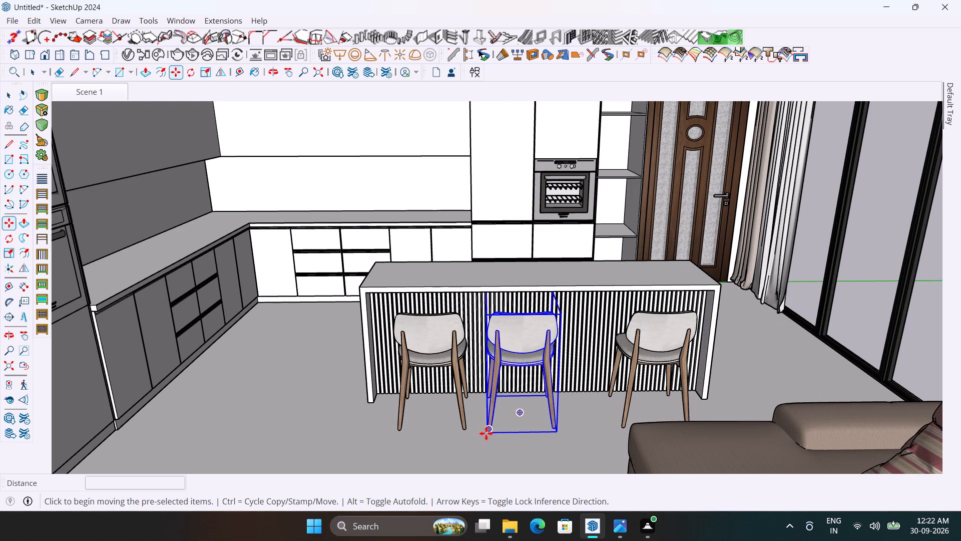
{"action": "left_click", "coordinate": [486, 433]}
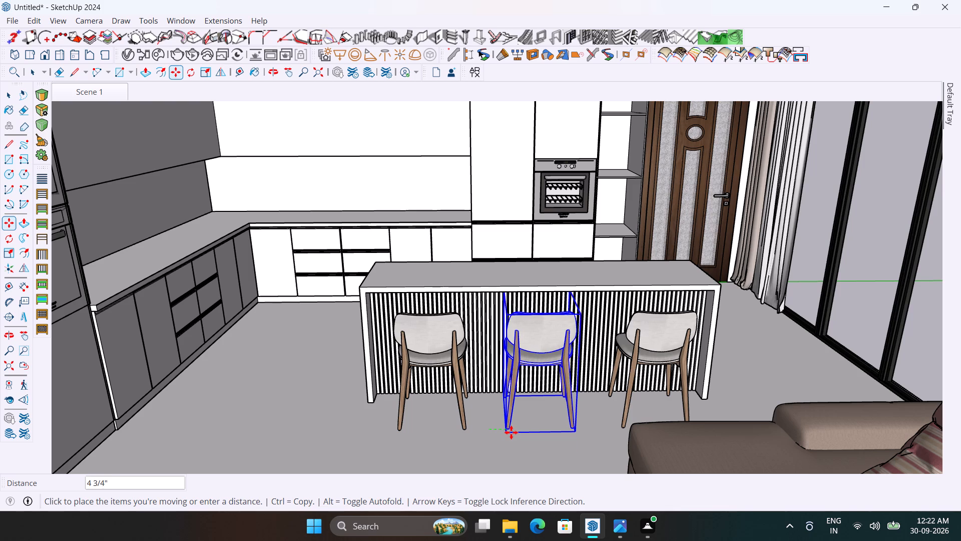
{"action": "left_click", "coordinate": [511, 432]}
Deselect the chair and examine the seating layout and the fit of the stacked ovens in the tall cabinet.
{"action": "scroll", "coordinate": [478, 267], "scroll_direction": "down", "scroll_amount": 8}
{"action": "key", "text": "space"}
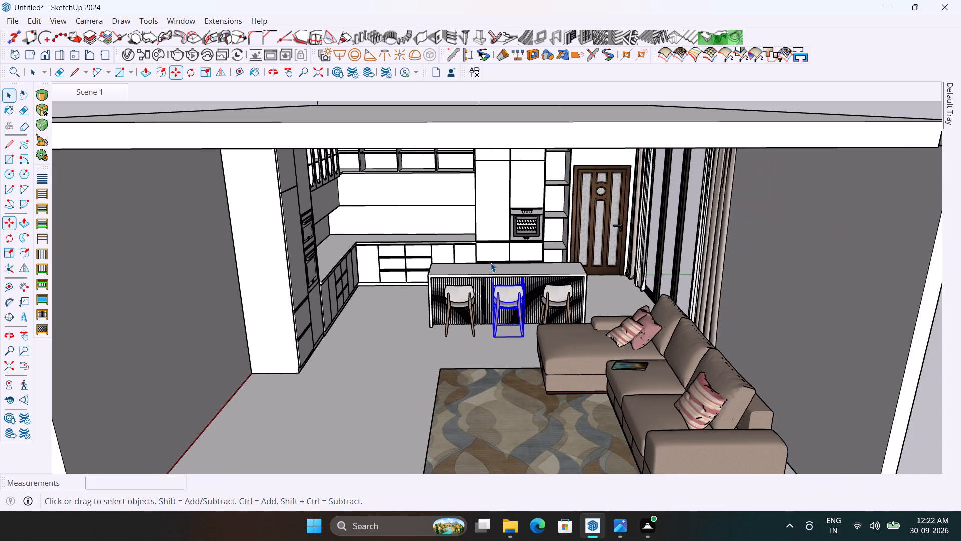
{"action": "scroll", "coordinate": [491, 263], "scroll_direction": "down", "scroll_amount": 5}
{"action": "left_click", "coordinate": [797, 315]}
{"action": "scroll", "coordinate": [439, 235], "scroll_direction": "up", "scroll_amount": 4}
{"action": "middle_click_drag", "start_coordinate": [435, 253], "coordinate": [403, 254]}
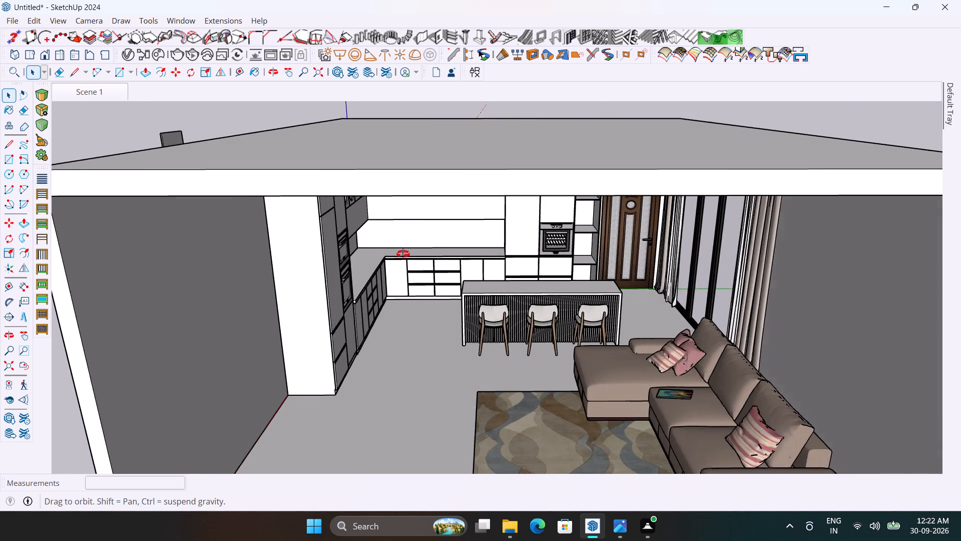
{"action": "middle_click_drag", "start_coordinate": [403, 254], "coordinate": [344, 227]}
{"action": "scroll", "coordinate": [285, 222], "scroll_direction": "up", "scroll_amount": 5}
{"action": "scroll", "coordinate": [328, 225], "scroll_direction": "up", "scroll_amount": 4}
{"action": "middle_click_drag", "start_coordinate": [441, 227], "coordinate": [316, 253]}
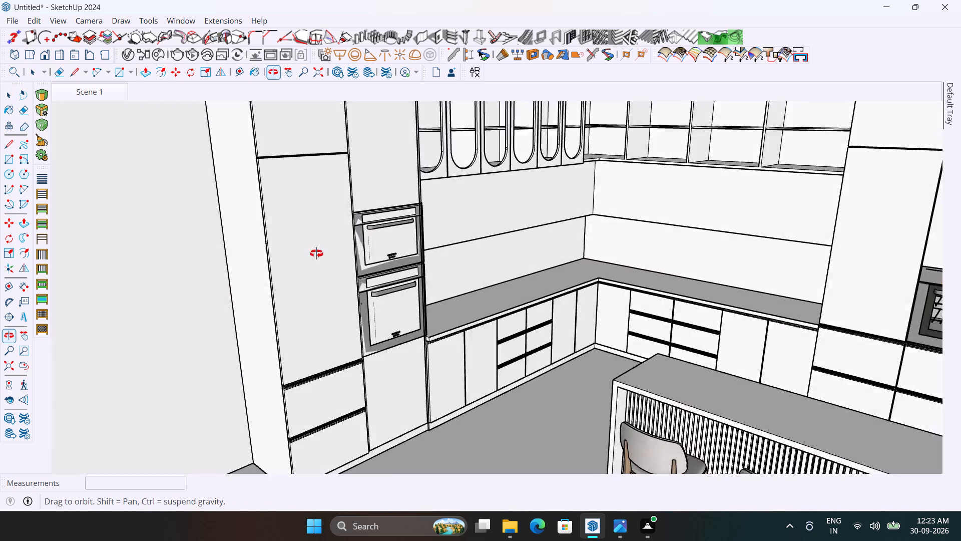
{"action": "middle_click_drag", "start_coordinate": [316, 253], "coordinate": [316, 254]}
{"action": "scroll", "coordinate": [355, 196], "scroll_direction": "up", "scroll_amount": 5}
{"action": "middle_click_drag", "start_coordinate": [382, 217], "coordinate": [318, 229]}
{"action": "scroll", "coordinate": [324, 213], "scroll_direction": "up", "scroll_amount": 4}
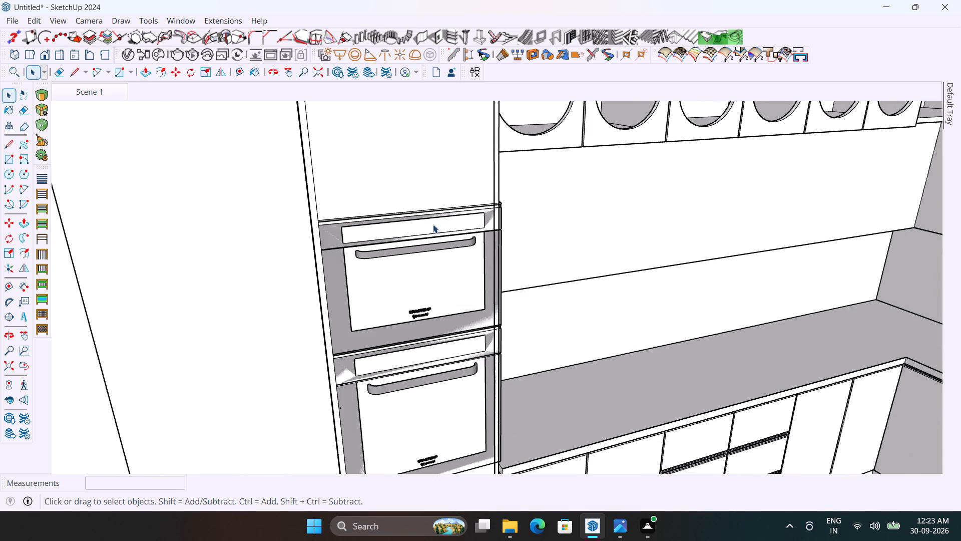
{"action": "middle_click_drag", "start_coordinate": [445, 225], "coordinate": [382, 230]}
{"action": "scroll", "coordinate": [426, 158], "scroll_direction": "down", "scroll_amount": 5}
{"action": "middle_click_drag", "start_coordinate": [441, 382], "coordinate": [325, 380]}
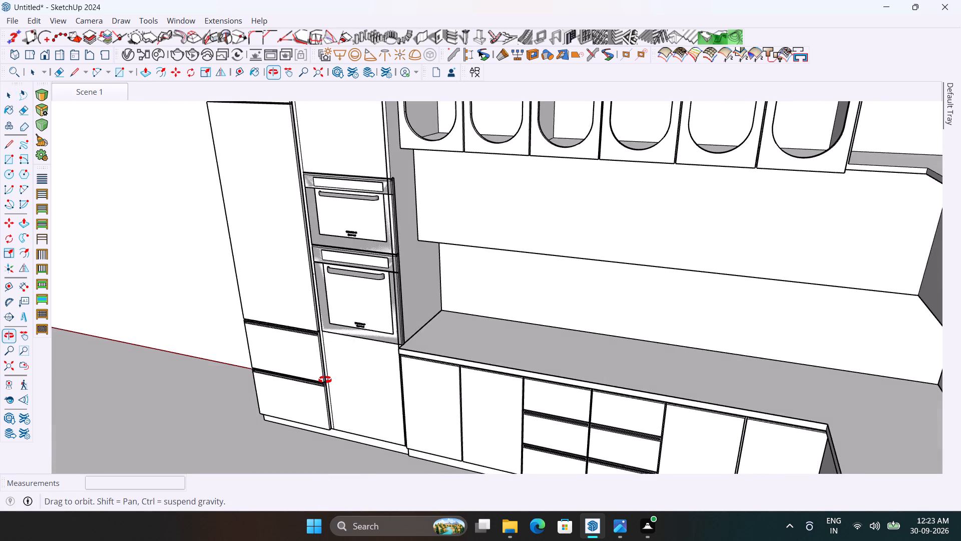
{"action": "middle_click_drag", "start_coordinate": [325, 380], "coordinate": [327, 382]}
Move the stacked ovens about 11/16" sideways in the tall cabinet, away from the countertop side.
{"action": "left_click", "coordinate": [407, 318]}
{"action": "scroll", "coordinate": [390, 357], "scroll_direction": "up", "scroll_amount": 9}
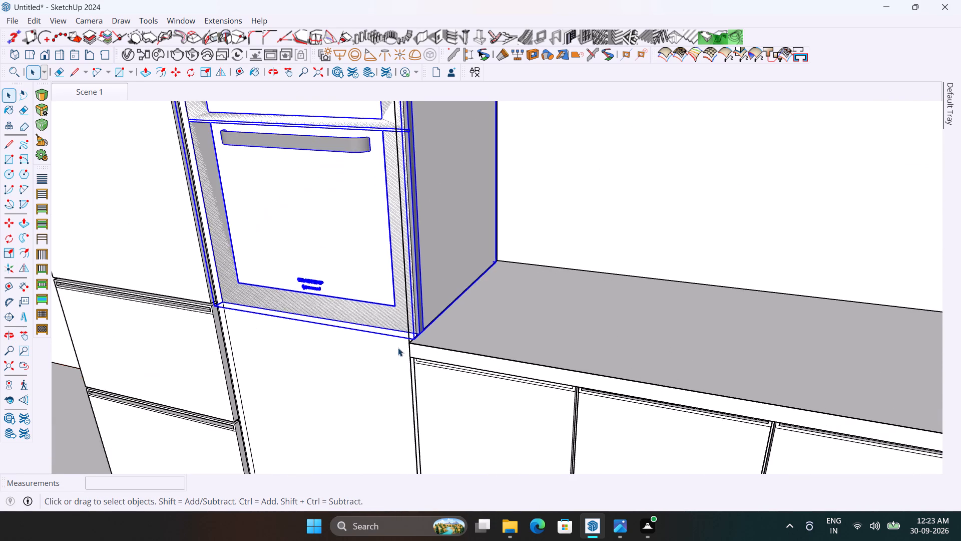
{"action": "scroll", "coordinate": [398, 338], "scroll_direction": "up", "scroll_amount": 3}
{"action": "scroll", "coordinate": [471, 335], "scroll_direction": "down", "scroll_amount": 5}
{"action": "middle_click", "coordinate": [399, 356]}
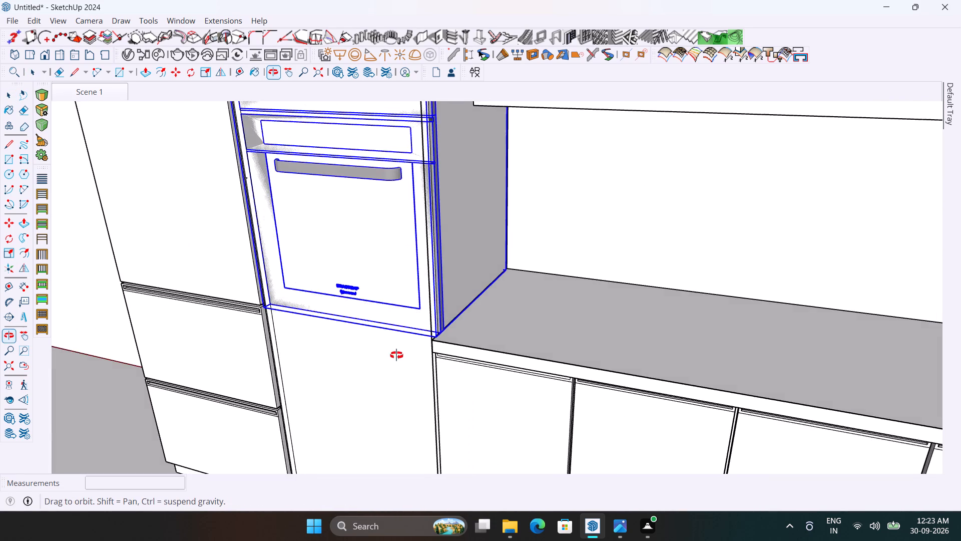
{"action": "scroll", "coordinate": [436, 343], "scroll_direction": "up", "scroll_amount": 14}
{"action": "key", "text": "m"}
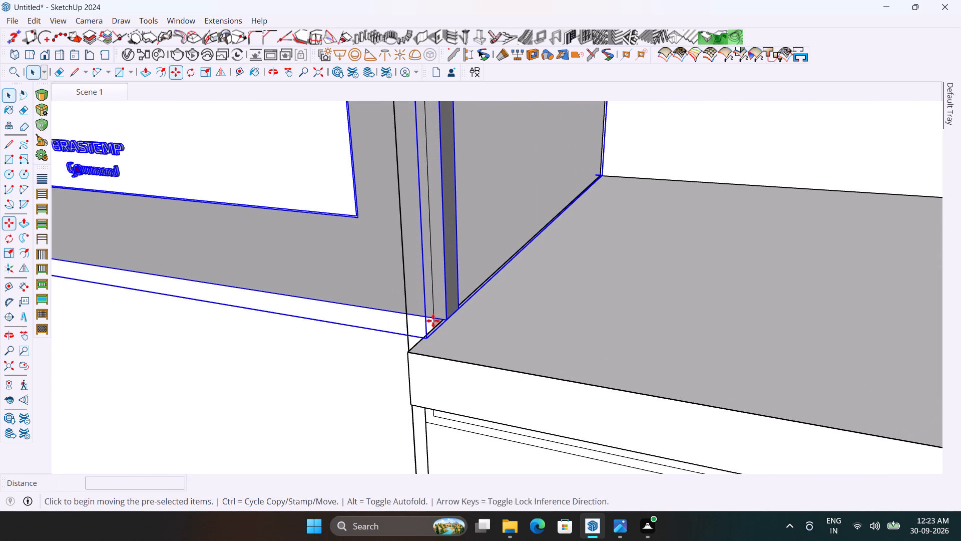
{"action": "scroll", "coordinate": [432, 314], "scroll_direction": "up", "scroll_amount": 3}
{"action": "left_click", "coordinate": [451, 320]}
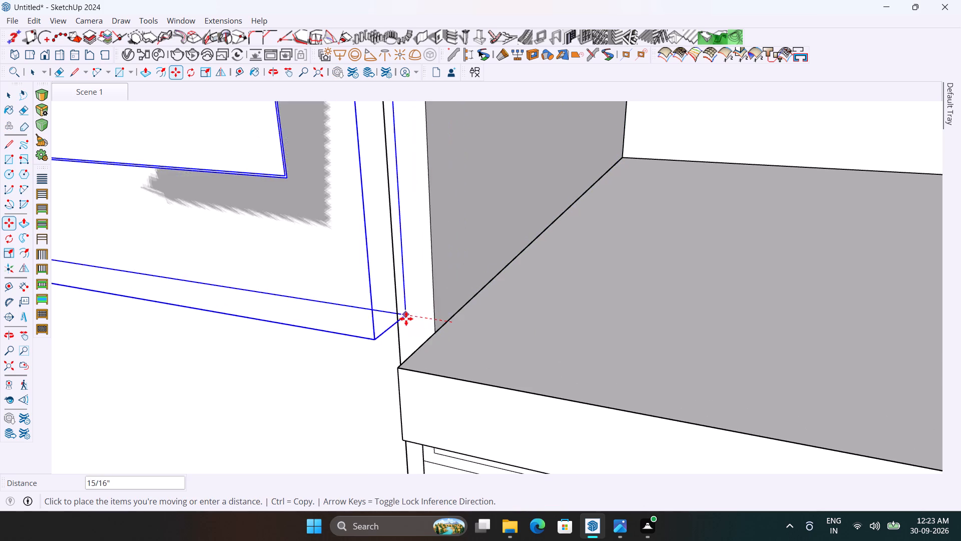
{"action": "left_click", "coordinate": [420, 322]}
{"action": "scroll", "coordinate": [548, 338], "scroll_direction": "down", "scroll_amount": 11}
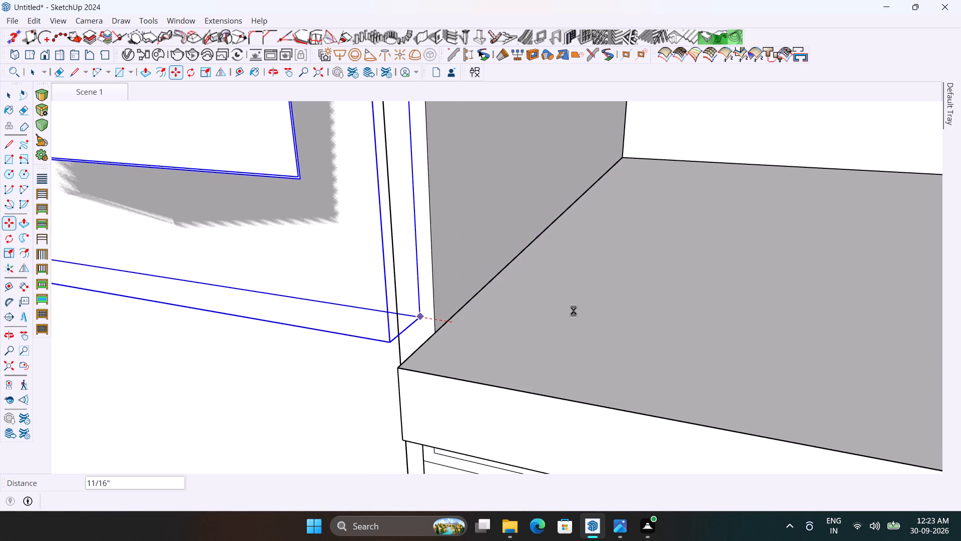
{"action": "scroll", "coordinate": [573, 308], "scroll_direction": "down", "scroll_amount": 15}
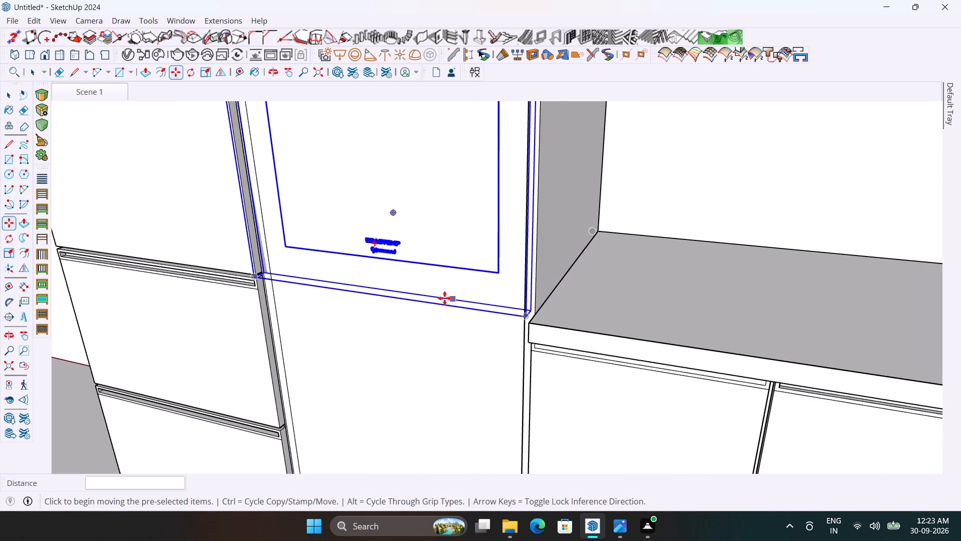
Examine the stacked ovens' fit in the tall cabinet from the front and from farther back in the room.
{"action": "middle_click_drag", "start_coordinate": [444, 298], "coordinate": [600, 266]}
{"action": "scroll", "coordinate": [600, 266], "scroll_direction": "down", "scroll_amount": 1}
{"action": "scroll", "coordinate": [422, 289], "scroll_direction": "up", "scroll_amount": 3}
{"action": "scroll", "coordinate": [411, 283], "scroll_direction": "down", "scroll_amount": 3}
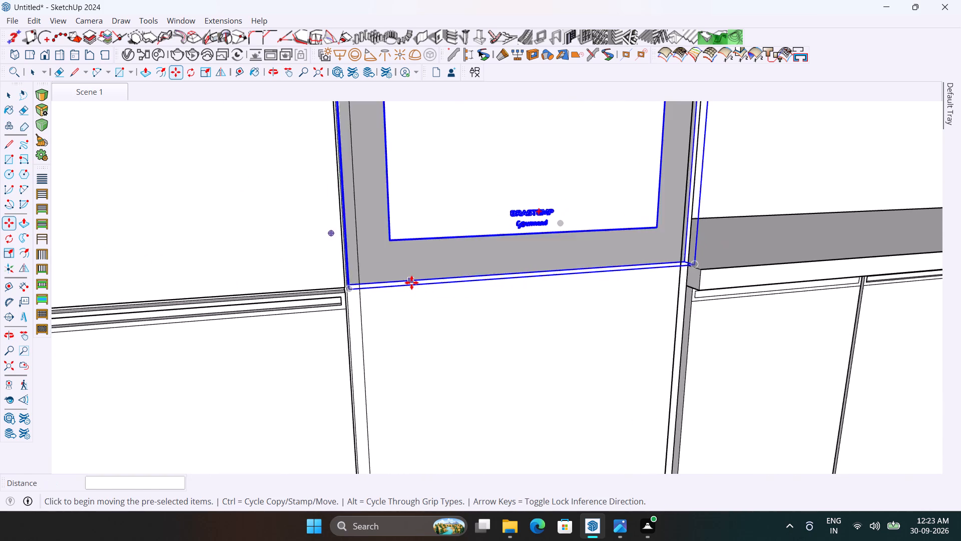
{"action": "middle_click_drag", "start_coordinate": [516, 274], "coordinate": [457, 266]}
{"action": "scroll", "coordinate": [628, 293], "scroll_direction": "down", "scroll_amount": 4}
{"action": "middle_click_drag", "start_coordinate": [580, 262], "coordinate": [563, 264]}
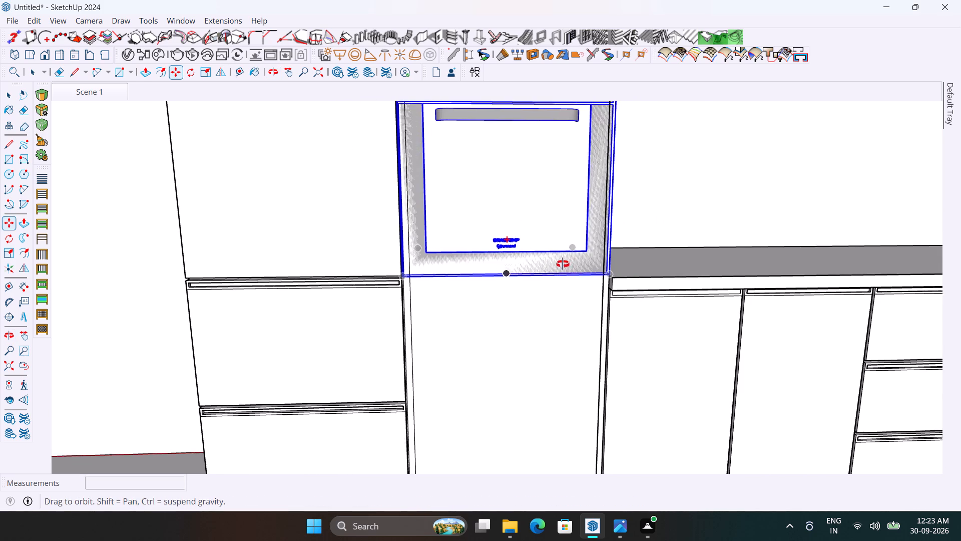
{"action": "middle_click_drag", "start_coordinate": [563, 264], "coordinate": [527, 273]}
{"action": "scroll", "coordinate": [591, 359], "scroll_direction": "down", "scroll_amount": 4}
{"action": "scroll", "coordinate": [556, 266], "scroll_direction": "down", "scroll_amount": 4}
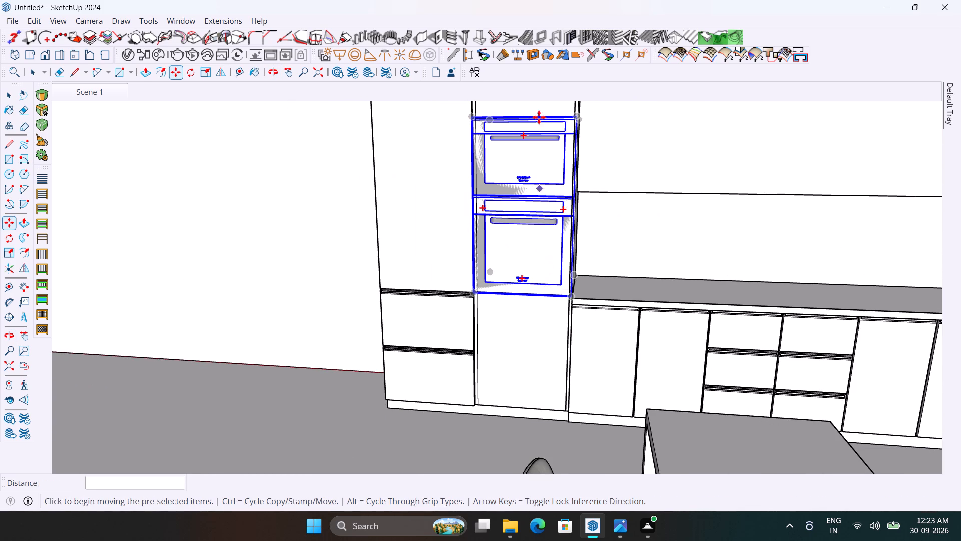
{"action": "scroll", "coordinate": [549, 178], "scroll_direction": "down", "scroll_amount": 2}
{"action": "middle_click_drag", "start_coordinate": [557, 224], "coordinate": [471, 225]}
{"action": "scroll", "coordinate": [491, 266], "scroll_direction": "down", "scroll_amount": 5}
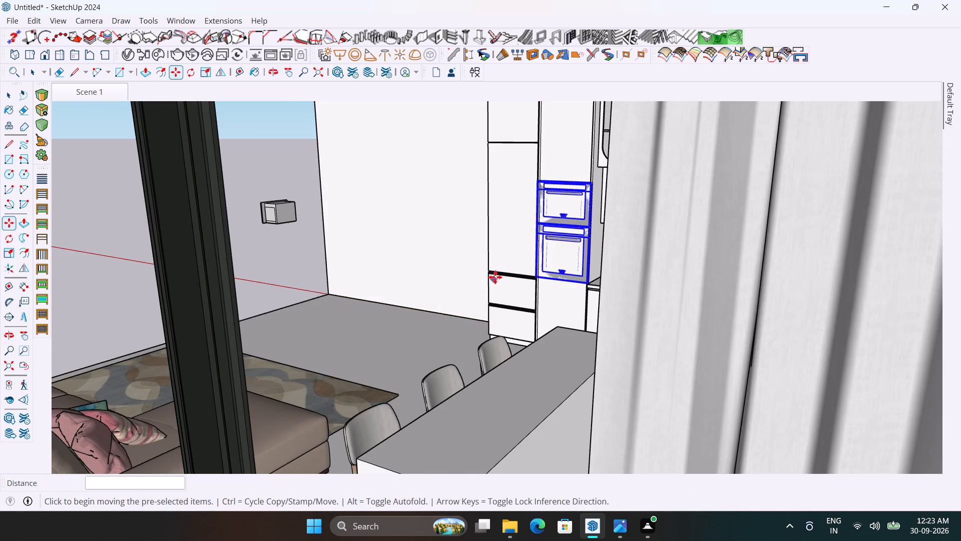
Examine the kitchen's built-in ovens in the reference photo standing beside the room model.
{"action": "scroll", "coordinate": [474, 270], "scroll_direction": "down", "scroll_amount": 2}
{"action": "scroll", "coordinate": [484, 270], "scroll_direction": "down", "scroll_amount": 20}
{"action": "scroll", "coordinate": [484, 270], "scroll_direction": "down", "scroll_amount": 3}
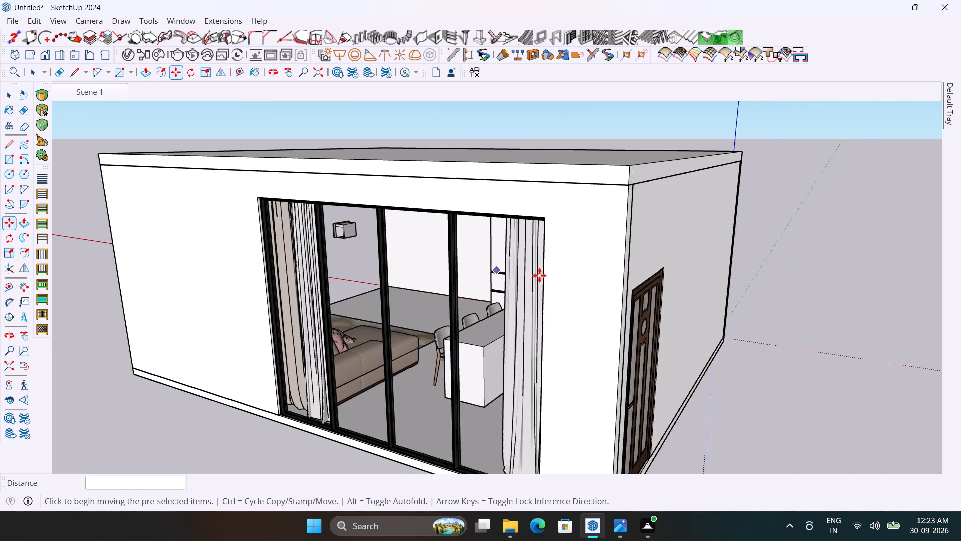
{"action": "key", "text": "space"}
{"action": "scroll", "coordinate": [719, 276], "scroll_direction": "down", "scroll_amount": 6}
{"action": "scroll", "coordinate": [483, 244], "scroll_direction": "down", "scroll_amount": 7}
{"action": "scroll", "coordinate": [522, 283], "scroll_direction": "down", "scroll_amount": 2}
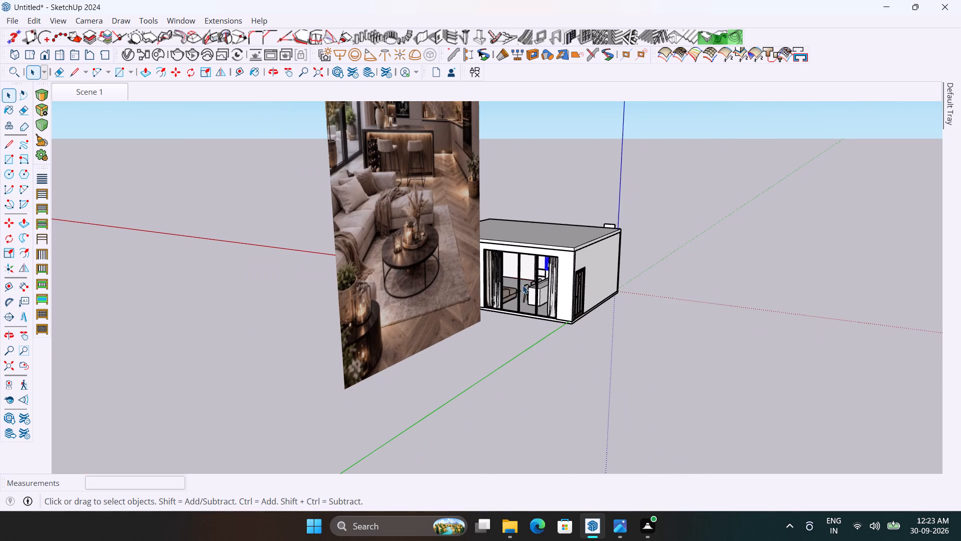
{"action": "scroll", "coordinate": [437, 273], "scroll_direction": "down", "scroll_amount": 5}
{"action": "middle_click_drag", "start_coordinate": [451, 287], "coordinate": [854, 311]}
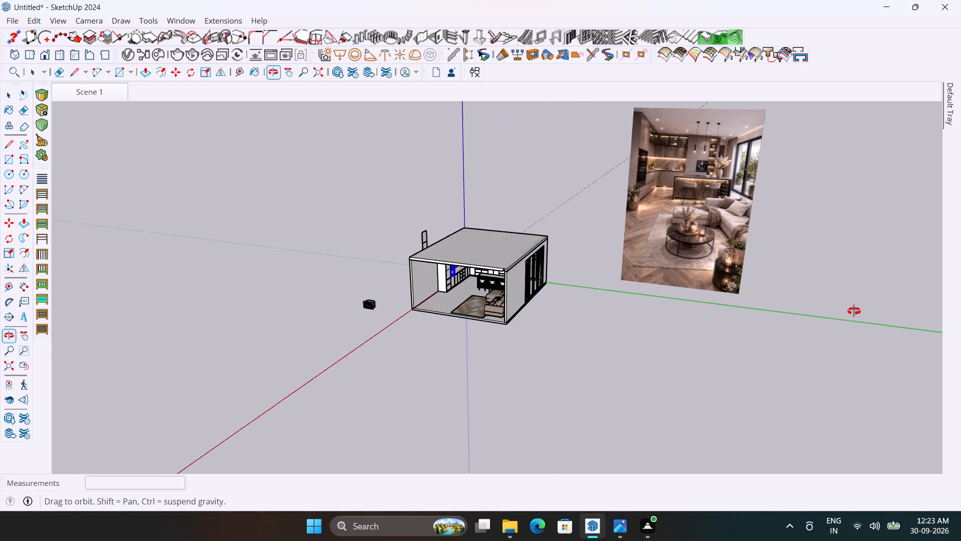
{"action": "middle_click_drag", "start_coordinate": [854, 311], "coordinate": [853, 311]}
{"action": "scroll", "coordinate": [729, 227], "scroll_direction": "up", "scroll_amount": 4}
{"action": "scroll", "coordinate": [685, 282], "scroll_direction": "down", "scroll_amount": 3}
{"action": "scroll", "coordinate": [719, 161], "scroll_direction": "up", "scroll_amount": 4}
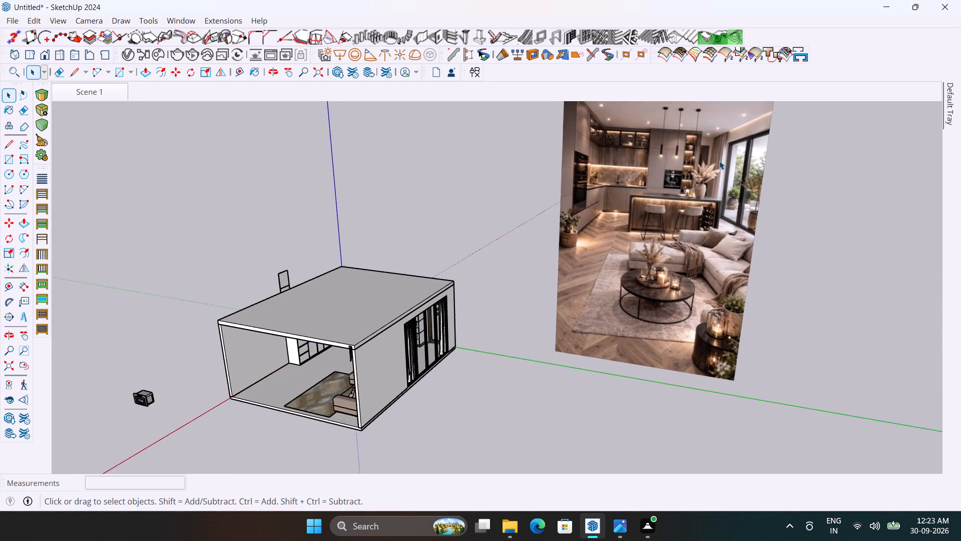
{"action": "scroll", "coordinate": [658, 205], "scroll_direction": "up", "scroll_amount": 3}
{"action": "scroll", "coordinate": [651, 221], "scroll_direction": "down", "scroll_amount": 3}
{"action": "scroll", "coordinate": [691, 134], "scroll_direction": "up", "scroll_amount": 7}
{"action": "scroll", "coordinate": [691, 133], "scroll_direction": "down", "scroll_amount": 6}
{"action": "scroll", "coordinate": [572, 177], "scroll_direction": "up", "scroll_amount": 4}
{"action": "scroll", "coordinate": [572, 175], "scroll_direction": "down", "scroll_amount": 4}
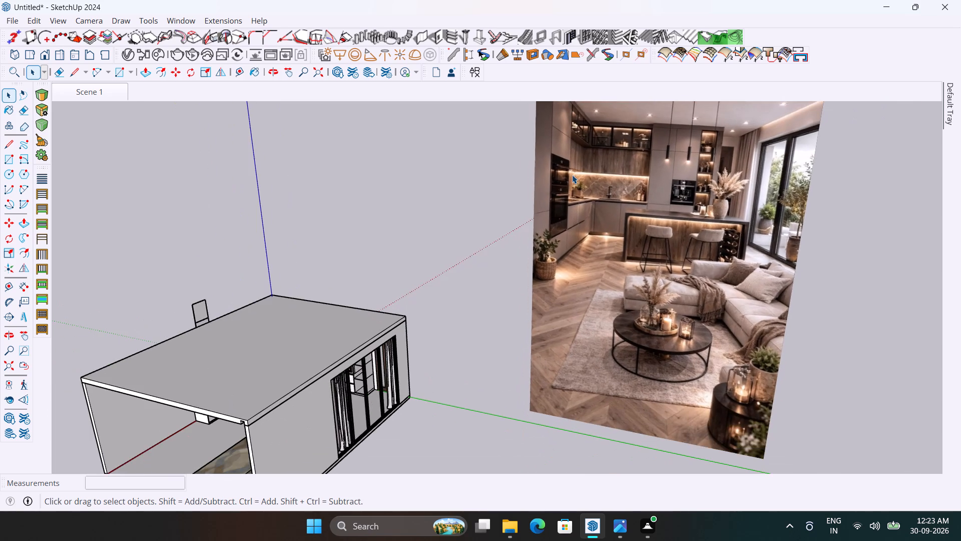
{"action": "scroll", "coordinate": [572, 175], "scroll_direction": "down", "scroll_amount": 2}
{"action": "scroll", "coordinate": [321, 283], "scroll_direction": "up", "scroll_amount": 2}
Examine the kitchen, island seating and tall oven cabinet through the open side of the room.
{"action": "middle_click_drag", "start_coordinate": [349, 283], "coordinate": [429, 168]}
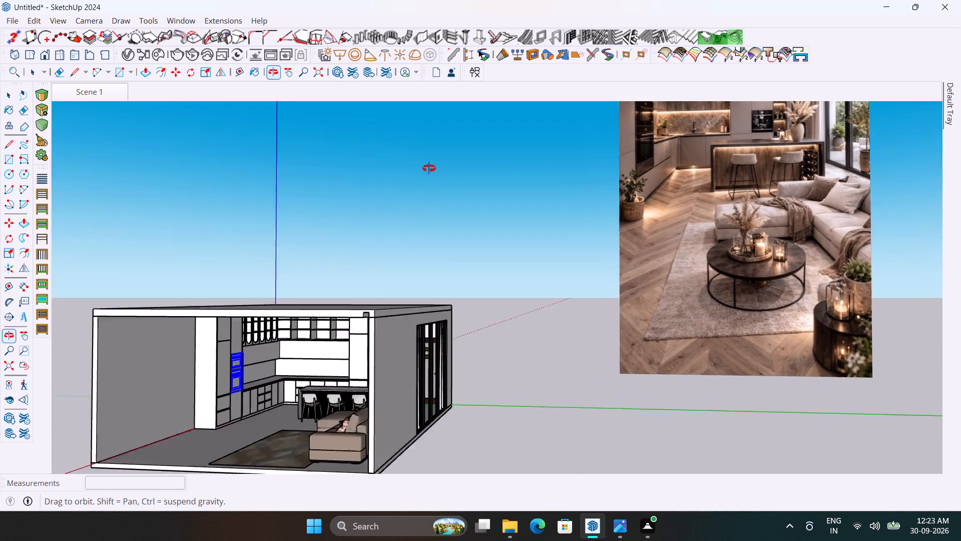
{"action": "middle_click_drag", "start_coordinate": [429, 168], "coordinate": [436, 157]}
{"action": "scroll", "coordinate": [487, 144], "scroll_direction": "down", "scroll_amount": 3}
{"action": "middle_click_drag", "start_coordinate": [278, 308], "coordinate": [249, 359]}
{"action": "scroll", "coordinate": [255, 316], "scroll_direction": "up", "scroll_amount": 6}
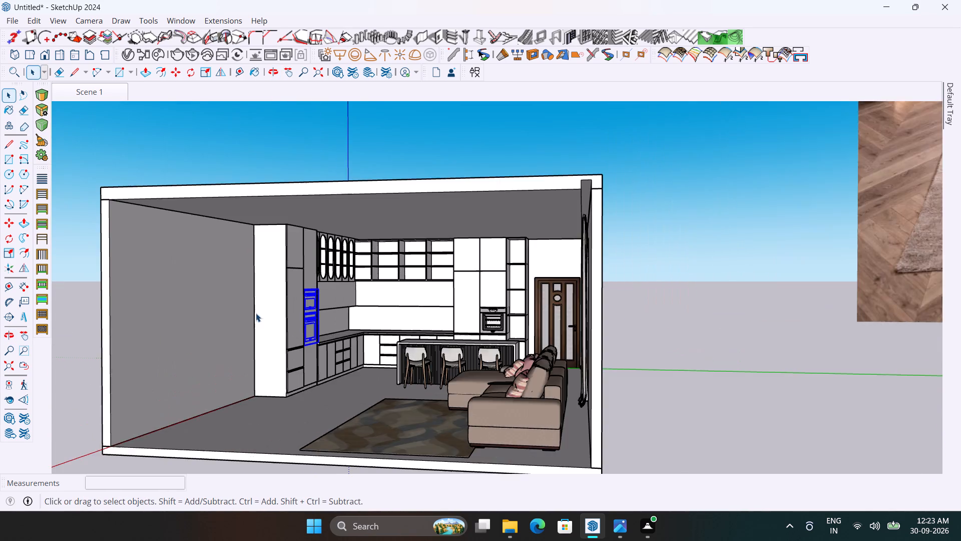
{"action": "scroll", "coordinate": [266, 297], "scroll_direction": "up", "scroll_amount": 5}
{"action": "scroll", "coordinate": [416, 286], "scroll_direction": "down", "scroll_amount": 5}
{"action": "middle_click_drag", "start_coordinate": [431, 280], "coordinate": [363, 336]}
{"action": "scroll", "coordinate": [362, 326], "scroll_direction": "up", "scroll_amount": 4}
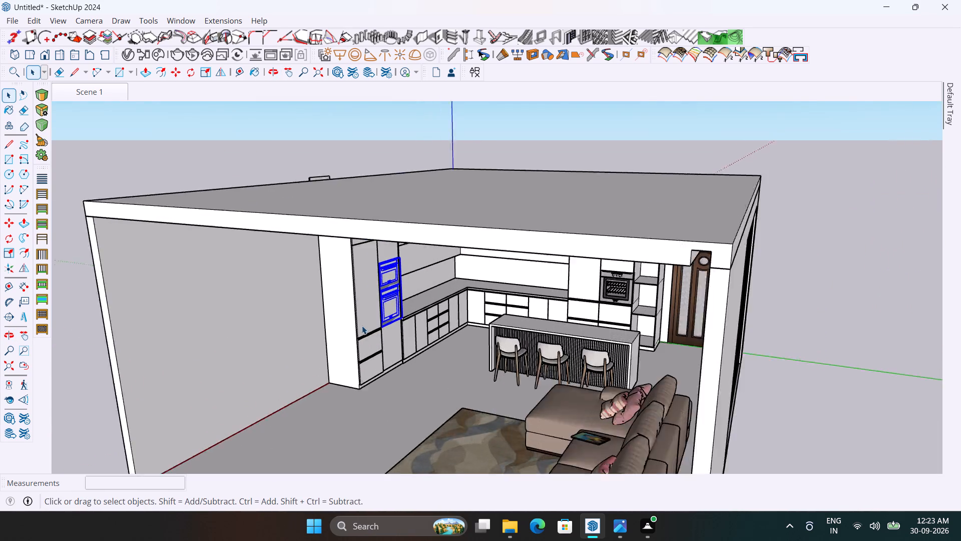
{"action": "scroll", "coordinate": [362, 326], "scroll_direction": "up", "scroll_amount": 2}
{"action": "middle_click_drag", "start_coordinate": [376, 314], "coordinate": [355, 293]}
{"action": "scroll", "coordinate": [432, 252], "scroll_direction": "down", "scroll_amount": 3}
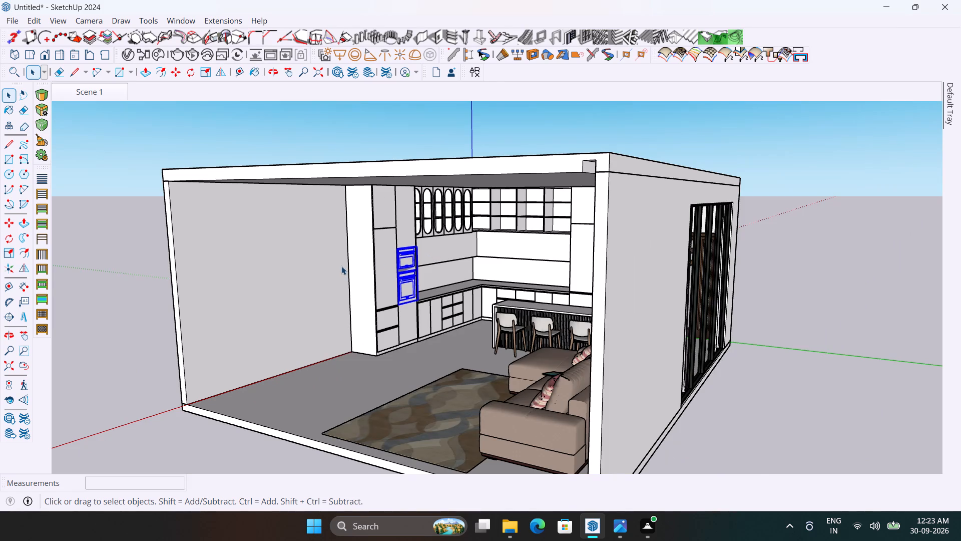
{"action": "scroll", "coordinate": [341, 266], "scroll_direction": "up", "scroll_amount": 2}
{"action": "middle_click_drag", "start_coordinate": [415, 275], "coordinate": [379, 273]}
{"action": "scroll", "coordinate": [410, 263], "scroll_direction": "up", "scroll_amount": 3}
{"action": "scroll", "coordinate": [512, 245], "scroll_direction": "down", "scroll_amount": 3}
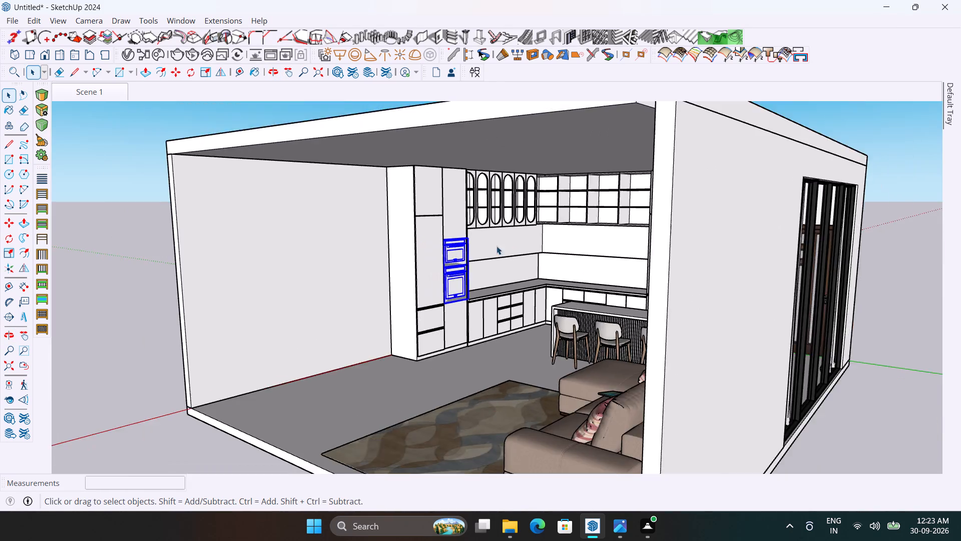
{"action": "scroll", "coordinate": [479, 247], "scroll_direction": "up", "scroll_amount": 7}
{"action": "middle_click", "coordinate": [464, 250]}
{"action": "scroll", "coordinate": [428, 251], "scroll_direction": "up", "scroll_amount": 3}
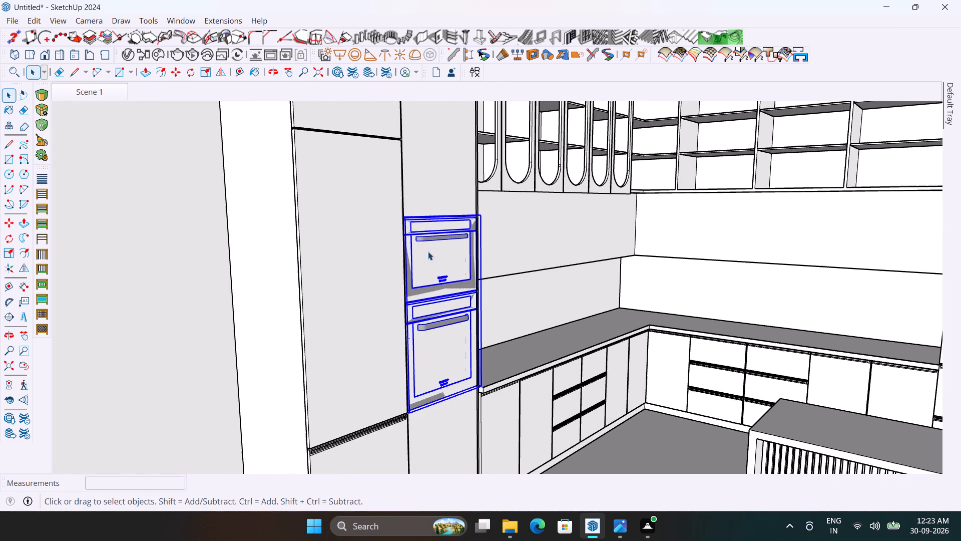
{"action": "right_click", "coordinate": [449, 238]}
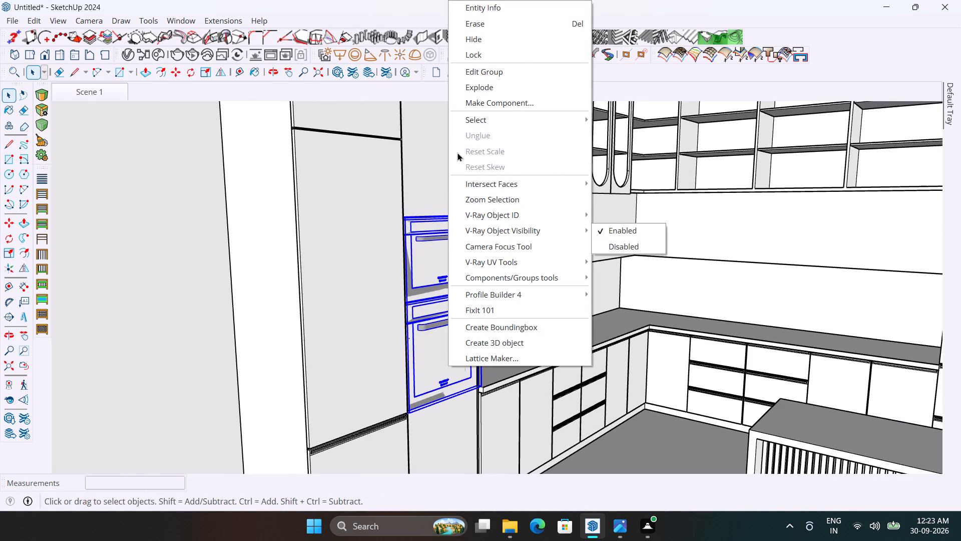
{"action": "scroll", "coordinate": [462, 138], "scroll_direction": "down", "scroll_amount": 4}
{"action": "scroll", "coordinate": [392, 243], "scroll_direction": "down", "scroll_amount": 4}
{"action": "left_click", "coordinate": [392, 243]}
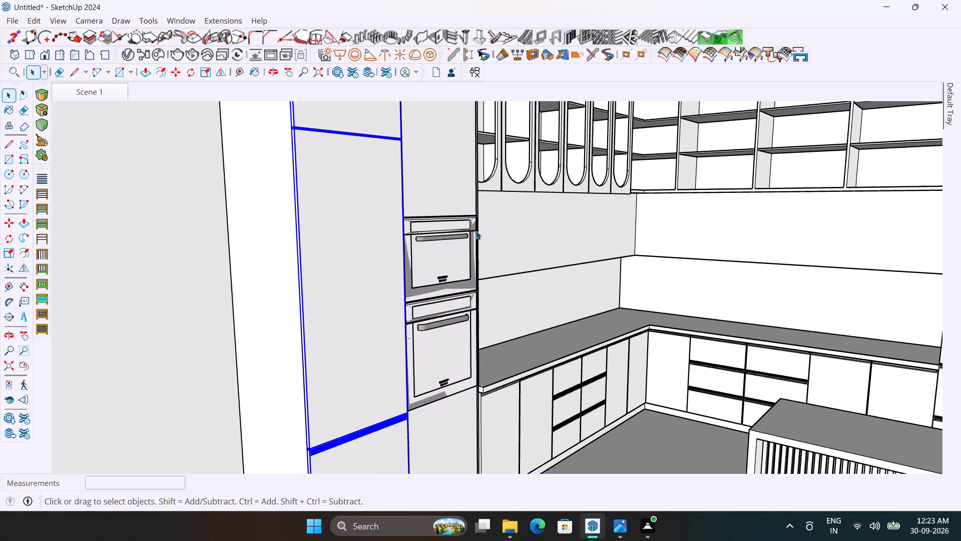
Open the tall oven cabinet's group for editing and draw a line across its front along the upper oven's top edge.
{"action": "middle_click_drag", "start_coordinate": [475, 230], "coordinate": [434, 249]}
{"action": "double_click", "coordinate": [470, 411]}
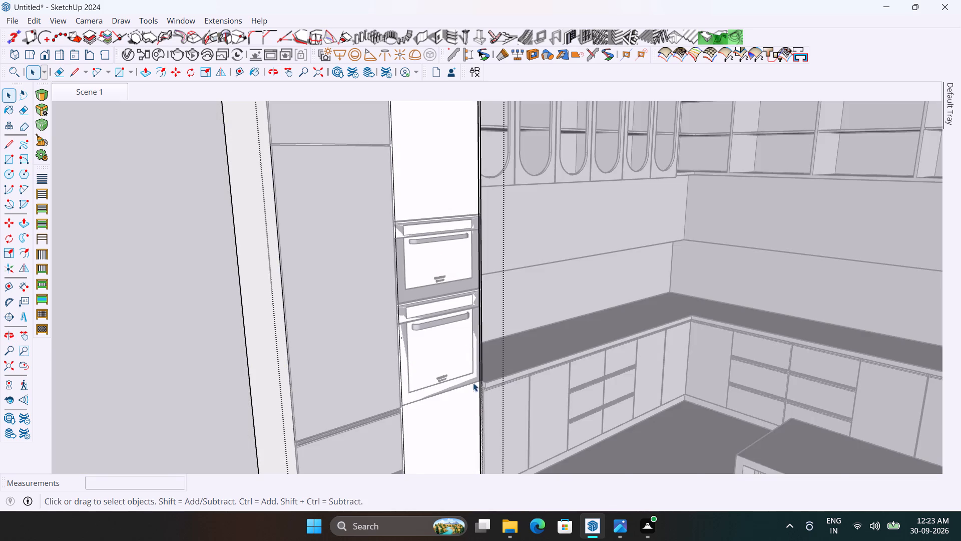
{"action": "scroll", "coordinate": [442, 252], "scroll_direction": "up", "scroll_amount": 4}
{"action": "middle_click_drag", "start_coordinate": [439, 252], "coordinate": [403, 289]}
{"action": "scroll", "coordinate": [427, 210], "scroll_direction": "up", "scroll_amount": 6}
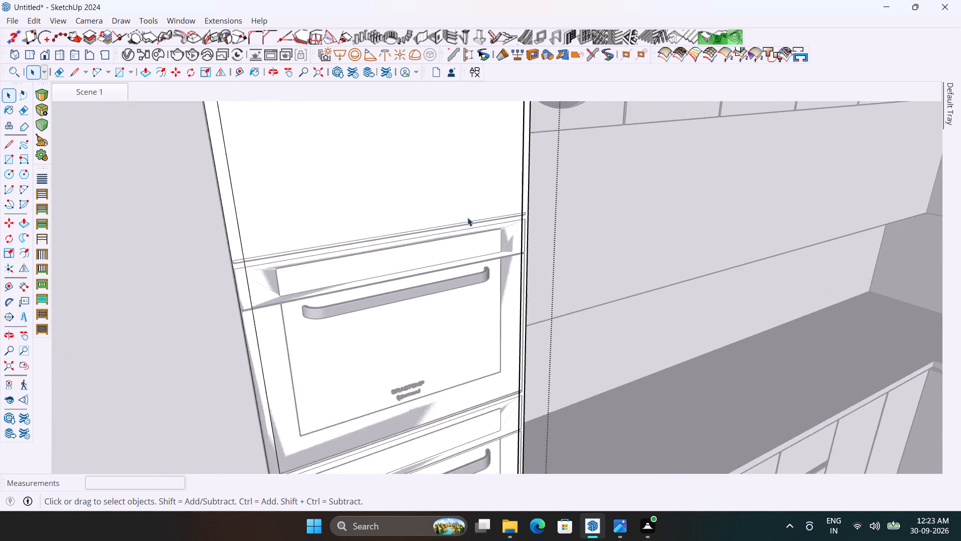
{"action": "scroll", "coordinate": [467, 217], "scroll_direction": "up", "scroll_amount": 3}
{"action": "middle_click_drag", "start_coordinate": [543, 220], "coordinate": [517, 225]}
{"action": "scroll", "coordinate": [516, 223], "scroll_direction": "up", "scroll_amount": 4}
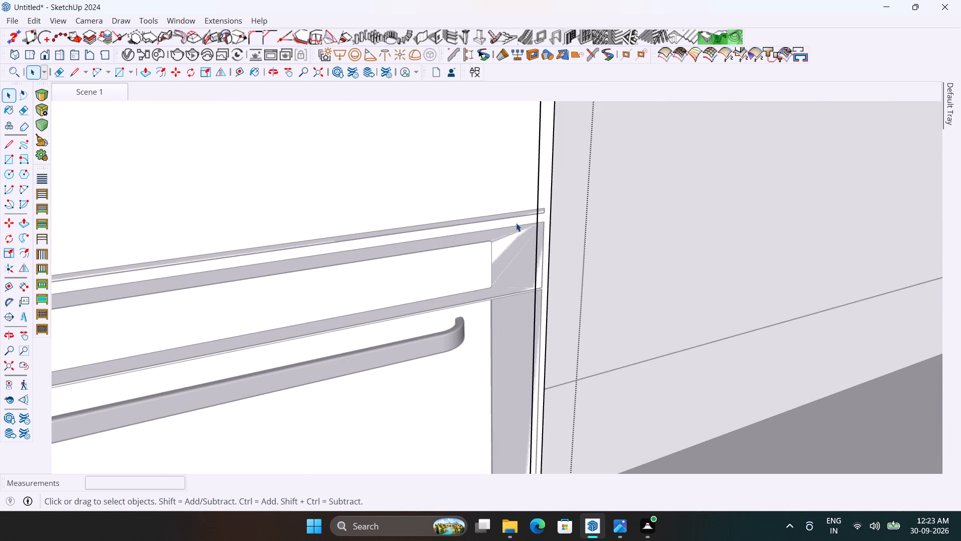
{"action": "key", "text": "l"}
{"action": "scroll", "coordinate": [527, 202], "scroll_direction": "up", "scroll_amount": 7}
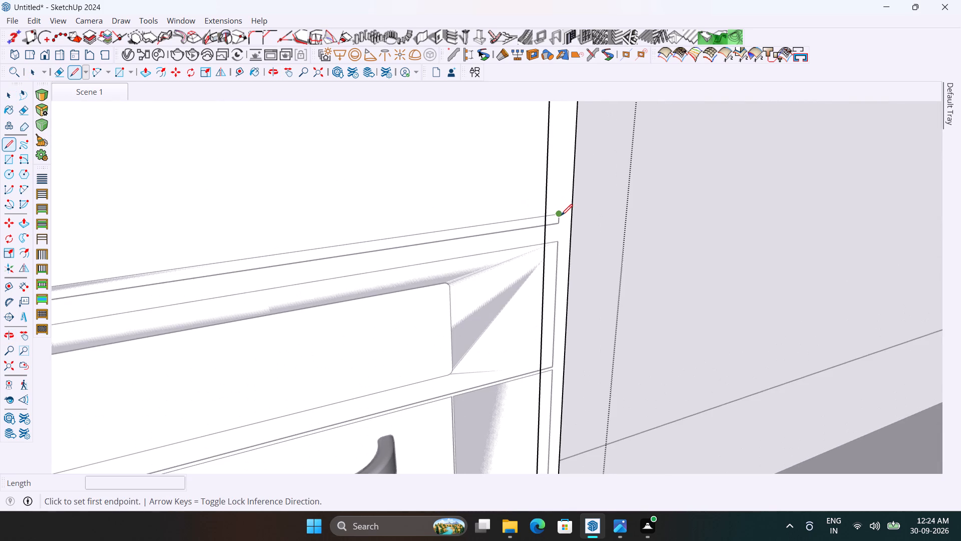
{"action": "scroll", "coordinate": [559, 217], "scroll_direction": "up", "scroll_amount": 8}
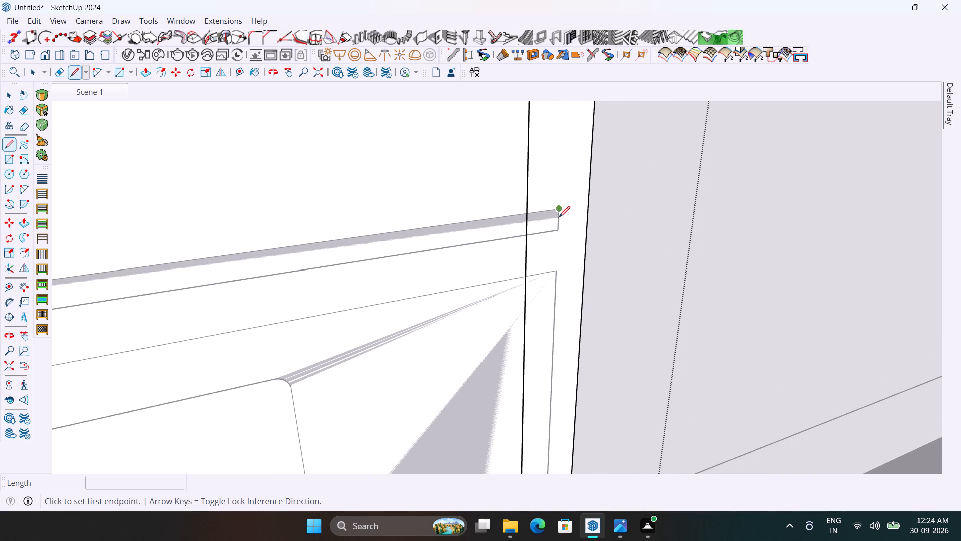
{"action": "left_click", "coordinate": [589, 203]}
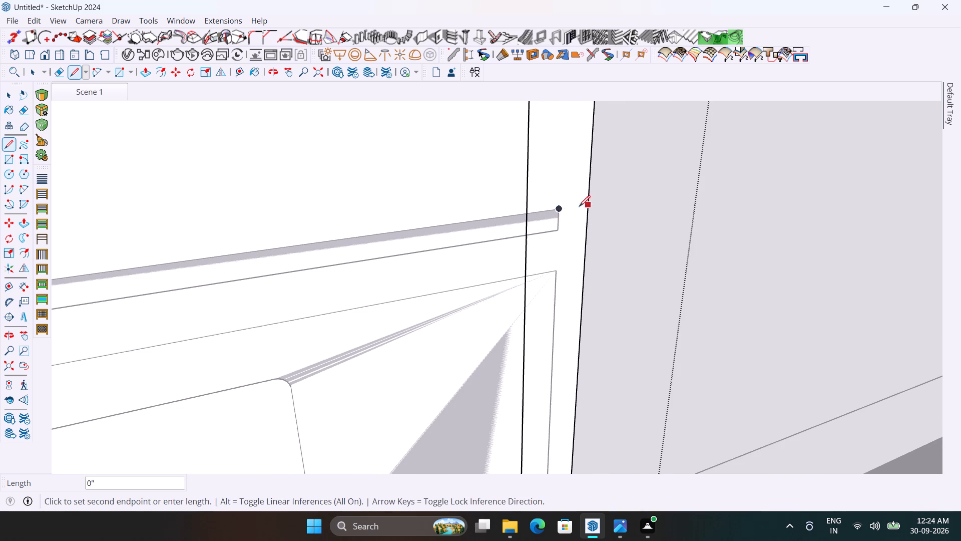
{"action": "scroll", "coordinate": [500, 204], "scroll_direction": "down", "scroll_amount": 10}
{"action": "scroll", "coordinate": [533, 210], "scroll_direction": "down", "scroll_amount": 11}
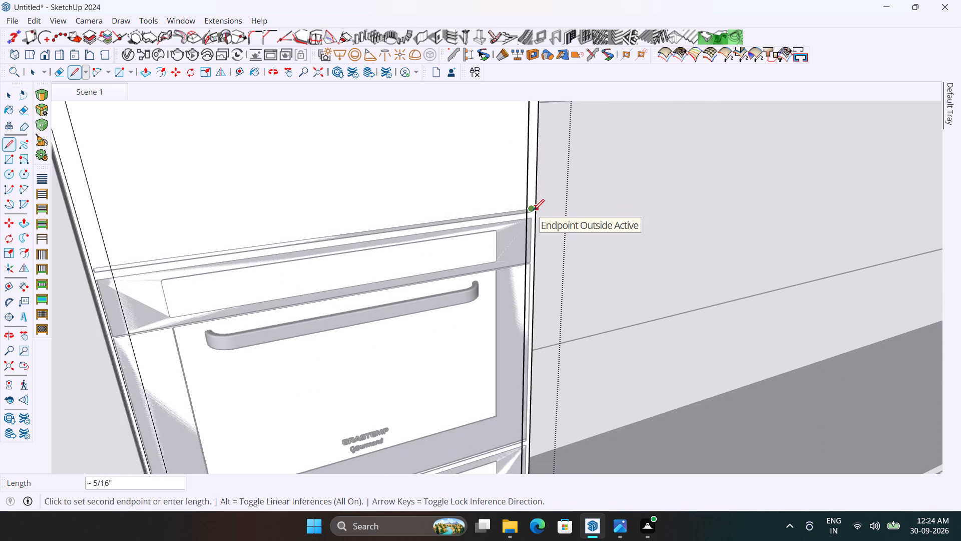
{"action": "scroll", "coordinate": [533, 210], "scroll_direction": "down", "scroll_amount": 1}
{"action": "scroll", "coordinate": [108, 261], "scroll_direction": "up", "scroll_amount": 3}
{"action": "scroll", "coordinate": [195, 259], "scroll_direction": "up", "scroll_amount": 8}
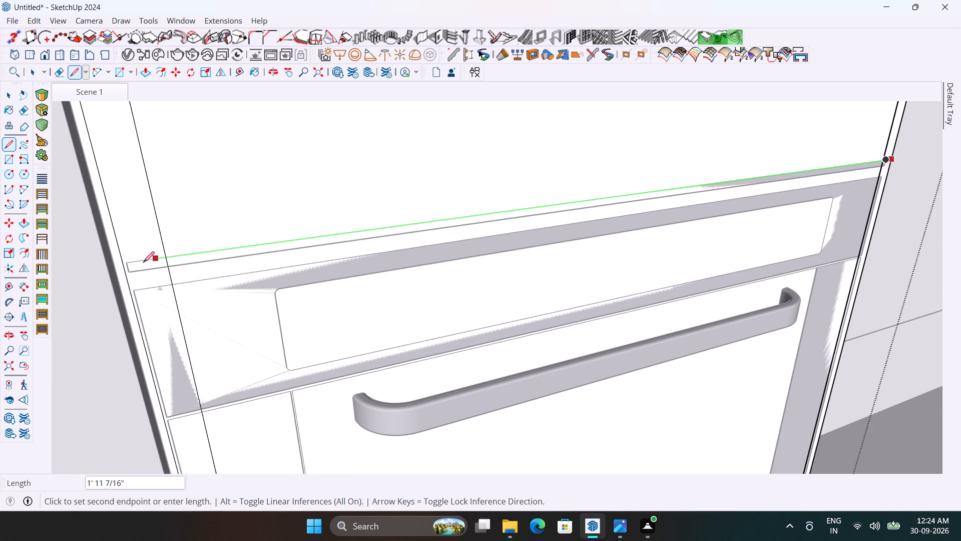
{"action": "left_click", "coordinate": [123, 265]}
{"action": "scroll", "coordinate": [330, 195], "scroll_direction": "down", "scroll_amount": 15}
{"action": "scroll", "coordinate": [344, 190], "scroll_direction": "down", "scroll_amount": 10}
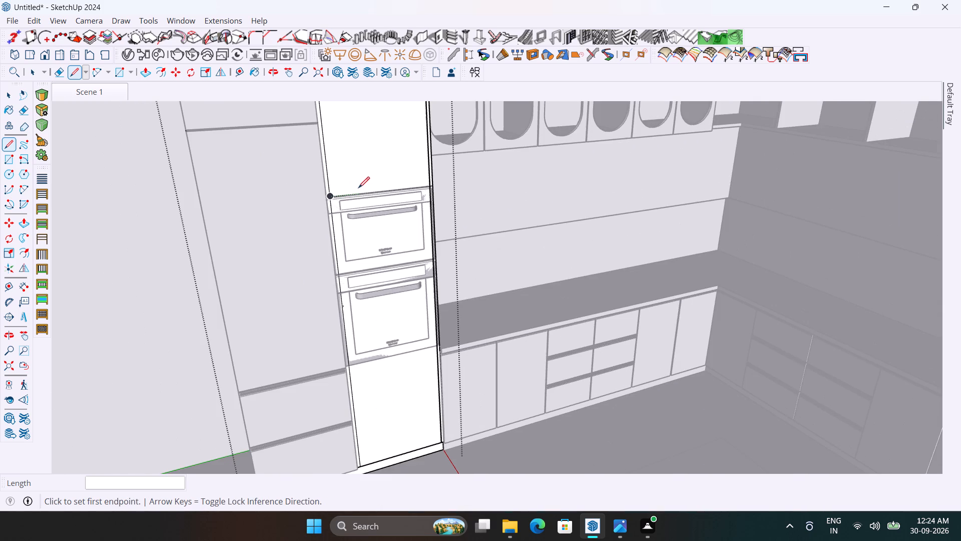
Draw a 2' line across the tall cabinet's front along the lower oven's bottom edge.
{"action": "middle_click_drag", "start_coordinate": [420, 373], "coordinate": [413, 261]}
{"action": "scroll", "coordinate": [346, 301], "scroll_direction": "up", "scroll_amount": 7}
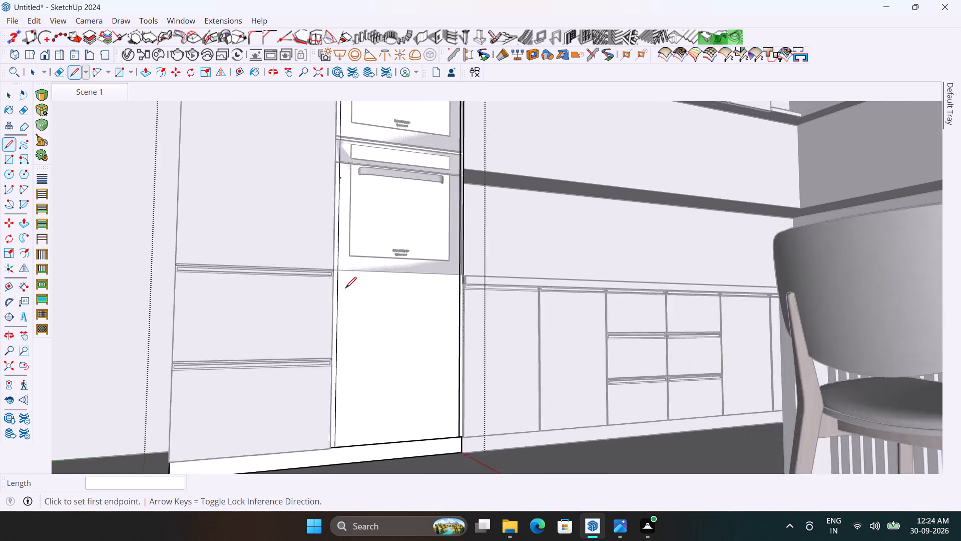
{"action": "scroll", "coordinate": [345, 288], "scroll_direction": "up", "scroll_amount": 11}
{"action": "middle_click_drag", "start_coordinate": [335, 266], "coordinate": [297, 311]}
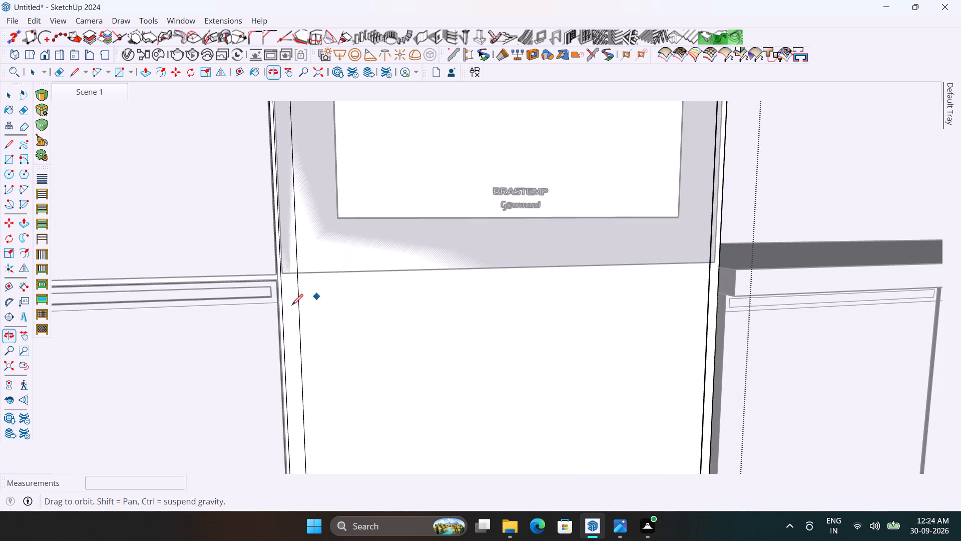
{"action": "scroll", "coordinate": [226, 254], "scroll_direction": "up", "scroll_amount": 4}
{"action": "scroll", "coordinate": [298, 305], "scroll_direction": "up", "scroll_amount": 15}
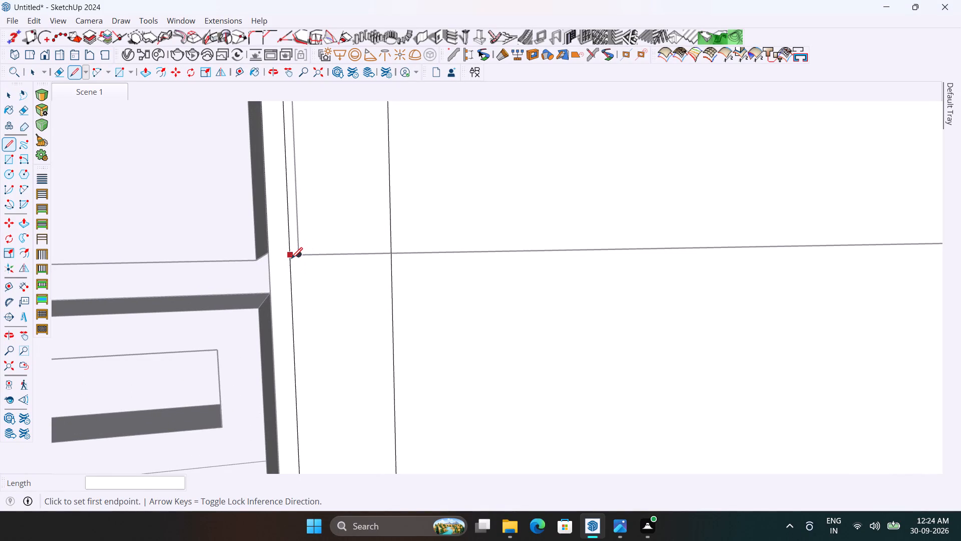
{"action": "left_click", "coordinate": [289, 258]}
{"action": "scroll", "coordinate": [313, 286], "scroll_direction": "down", "scroll_amount": 14}
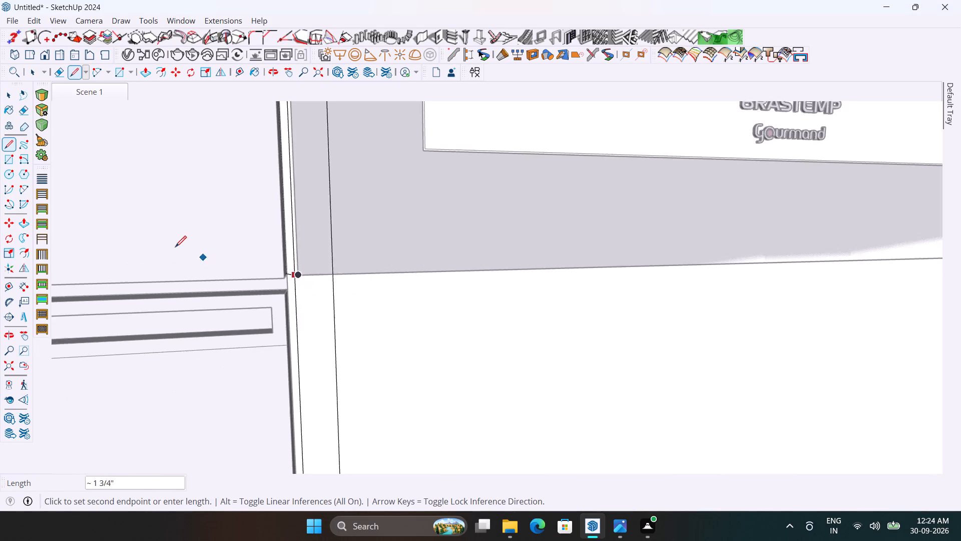
{"action": "scroll", "coordinate": [175, 247], "scroll_direction": "down", "scroll_amount": 10}
{"action": "scroll", "coordinate": [624, 286], "scroll_direction": "up", "scroll_amount": 4}
{"action": "scroll", "coordinate": [692, 253], "scroll_direction": "up", "scroll_amount": 4}
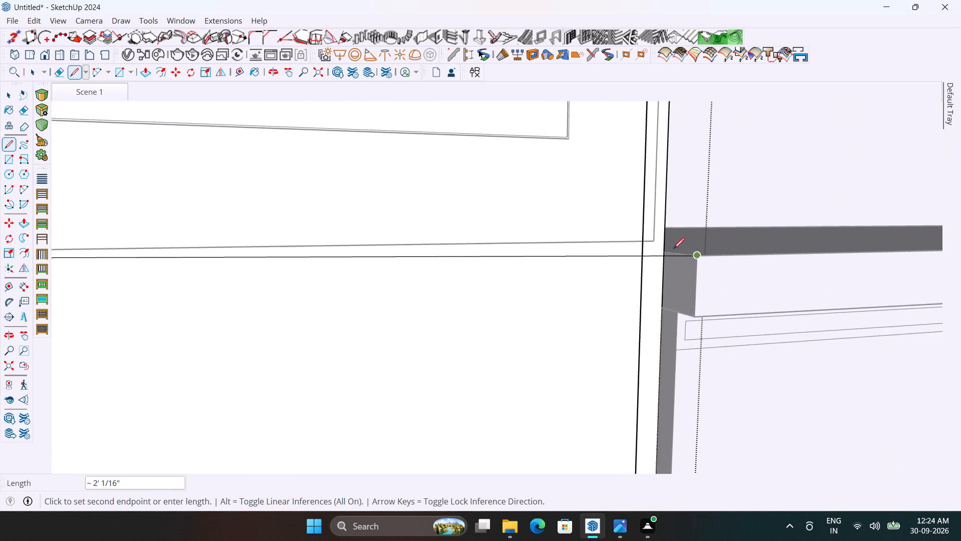
{"action": "scroll", "coordinate": [665, 247], "scroll_direction": "up", "scroll_amount": 7}
{"action": "left_click", "coordinate": [663, 236]}
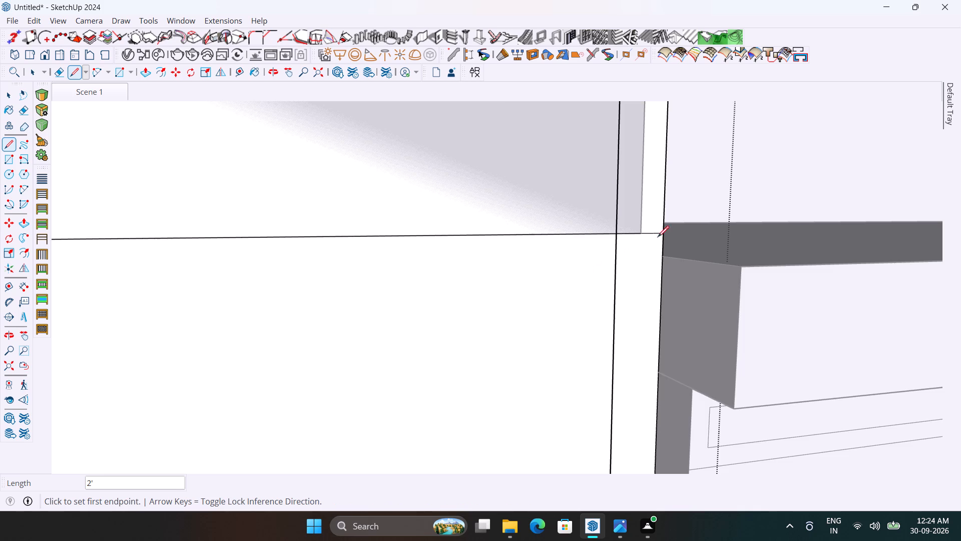
Draw a vertical line about 3' 5" long on the cabinet front along the ovens' countertop-side edge, from bottom to top.
{"action": "scroll", "coordinate": [566, 287], "scroll_direction": "down", "scroll_amount": 6}
{"action": "scroll", "coordinate": [551, 349], "scroll_direction": "down", "scroll_amount": 5}
{"action": "scroll", "coordinate": [594, 291], "scroll_direction": "up", "scroll_amount": 3}
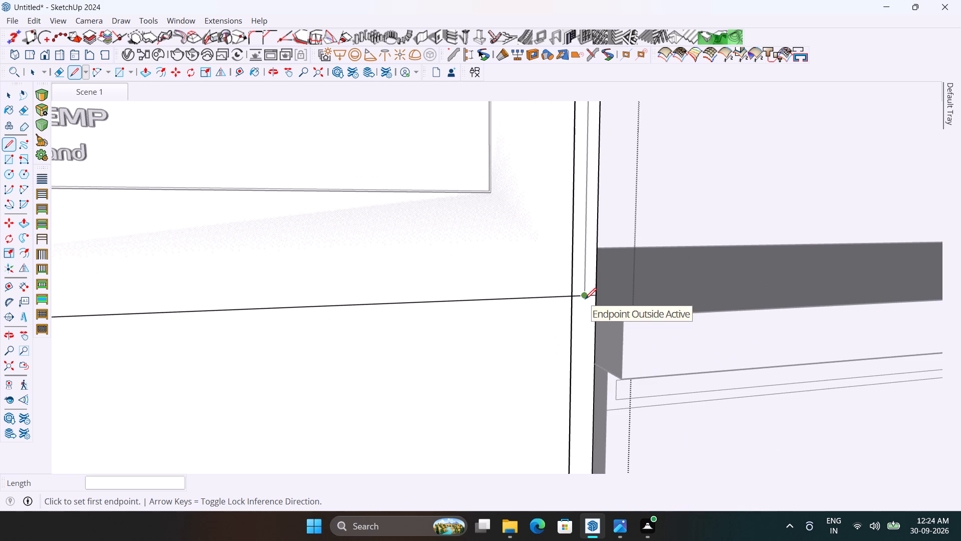
{"action": "left_click", "coordinate": [585, 299]}
{"action": "scroll", "coordinate": [507, 373], "scroll_direction": "down", "scroll_amount": 15}
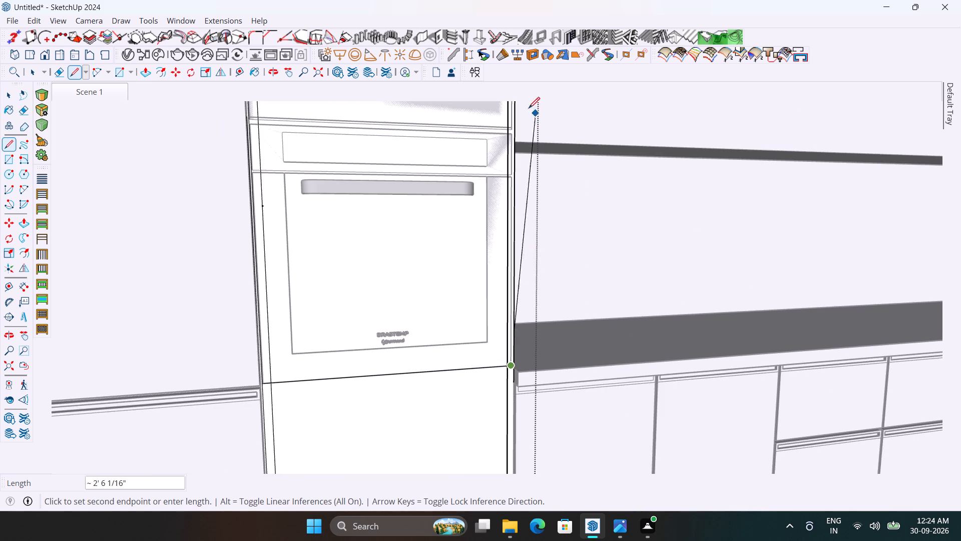
{"action": "scroll", "coordinate": [478, 270], "scroll_direction": "down", "scroll_amount": 6}
{"action": "scroll", "coordinate": [470, 414], "scroll_direction": "down", "scroll_amount": 3}
{"action": "scroll", "coordinate": [496, 231], "scroll_direction": "up", "scroll_amount": 8}
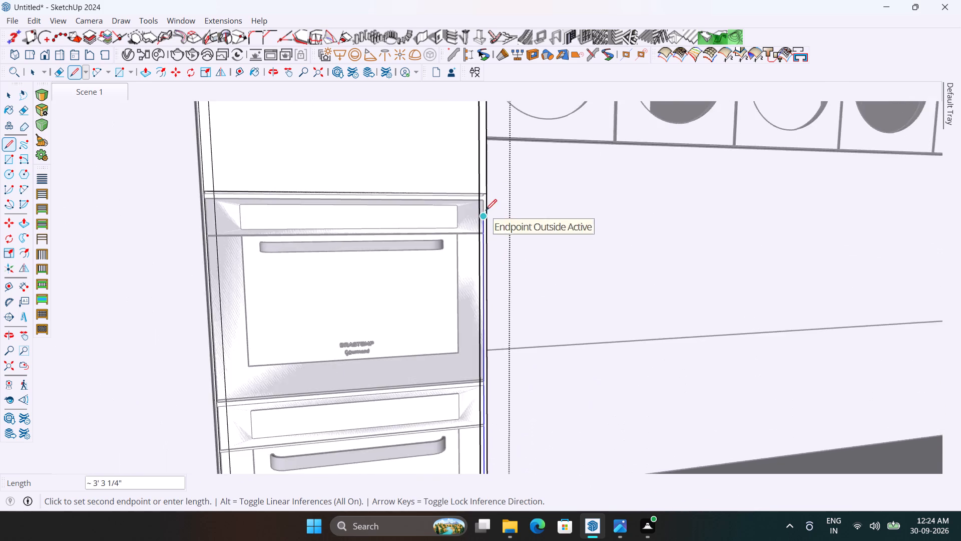
{"action": "scroll", "coordinate": [486, 210], "scroll_direction": "up", "scroll_amount": 16}
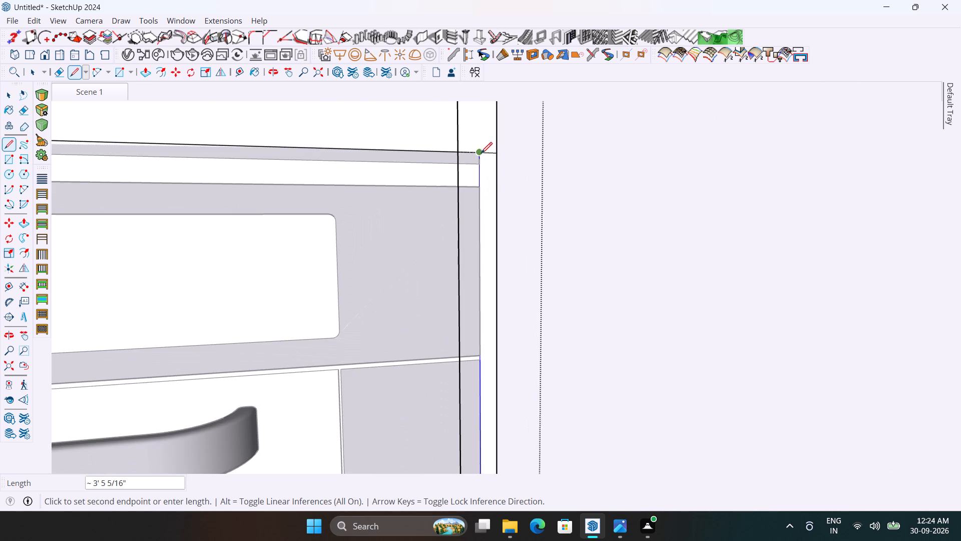
{"action": "left_click", "coordinate": [481, 150]}
Draw a vertical line along the ovens' opposite side edge, from the upper oven's top line to the lower oven's bottom line.
{"action": "scroll", "coordinate": [518, 156], "scroll_direction": "down", "scroll_amount": 13}
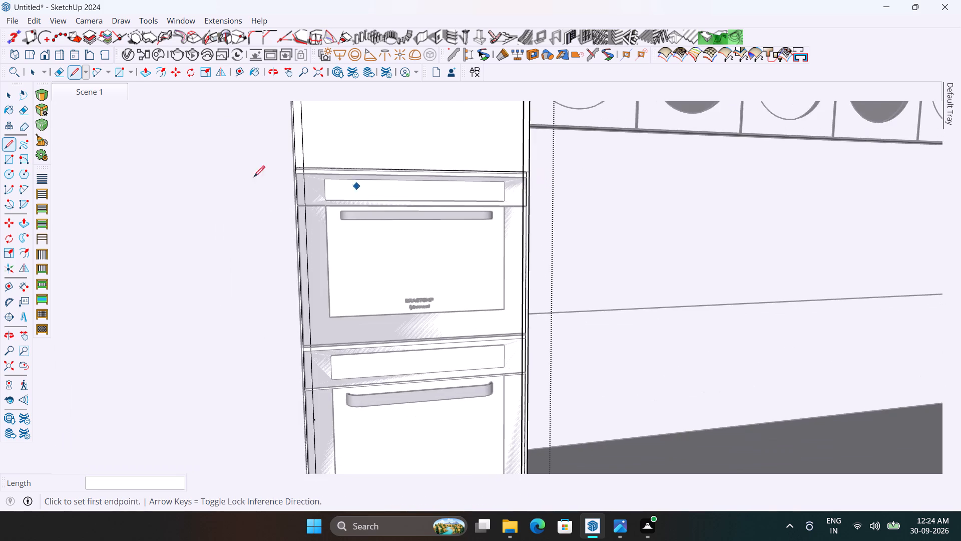
{"action": "scroll", "coordinate": [237, 174], "scroll_direction": "up", "scroll_amount": 4}
{"action": "scroll", "coordinate": [357, 162], "scroll_direction": "up", "scroll_amount": 3}
{"action": "scroll", "coordinate": [307, 163], "scroll_direction": "up", "scroll_amount": 9}
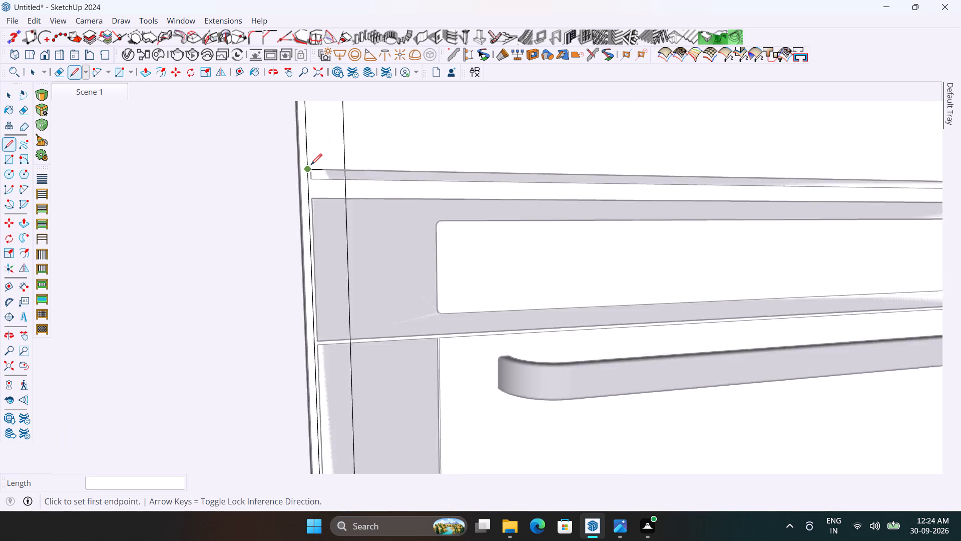
{"action": "scroll", "coordinate": [311, 165], "scroll_direction": "up", "scroll_amount": 9}
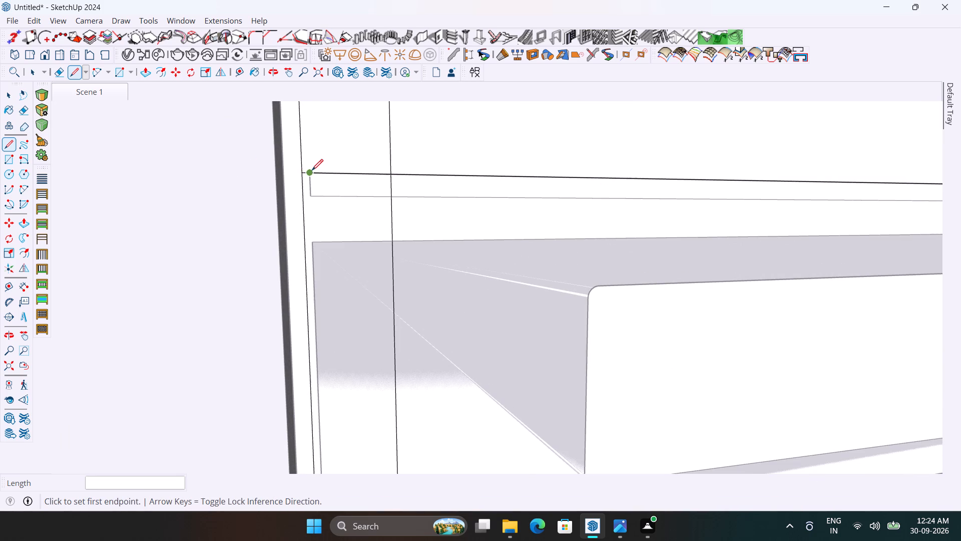
{"action": "left_click", "coordinate": [312, 170]}
{"action": "scroll", "coordinate": [390, 191], "scroll_direction": "down", "scroll_amount": 20}
{"action": "scroll", "coordinate": [390, 191], "scroll_direction": "down", "scroll_amount": 3}
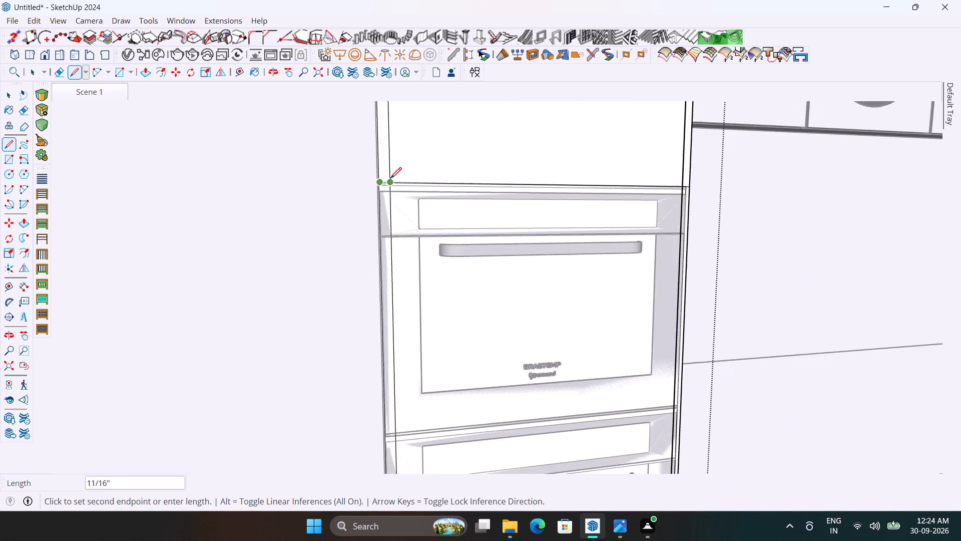
{"action": "scroll", "coordinate": [390, 178], "scroll_direction": "down", "scroll_amount": 14}
{"action": "scroll", "coordinate": [420, 395], "scroll_direction": "up", "scroll_amount": 5}
{"action": "scroll", "coordinate": [386, 313], "scroll_direction": "up", "scroll_amount": 5}
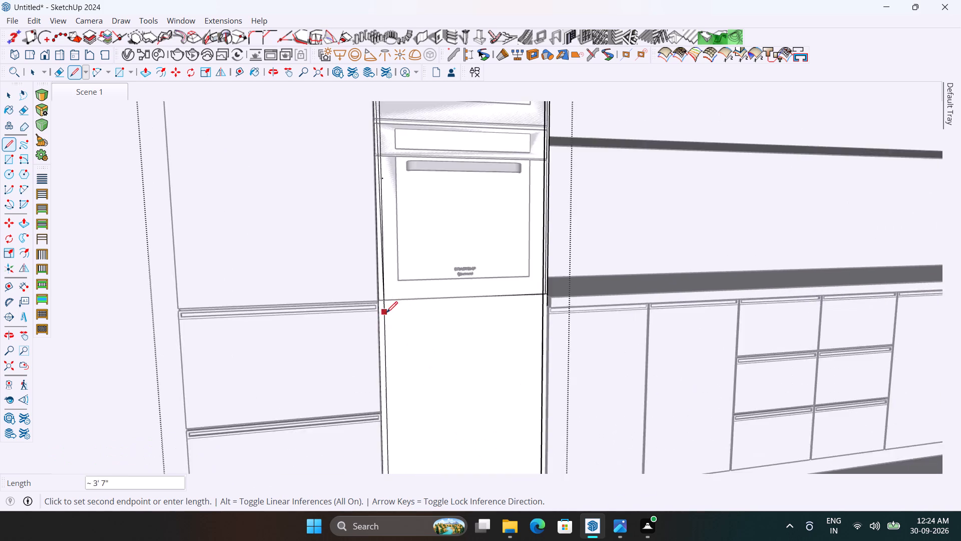
{"action": "scroll", "coordinate": [386, 313], "scroll_direction": "up", "scroll_amount": 4}
{"action": "scroll", "coordinate": [382, 295], "scroll_direction": "up", "scroll_amount": 19}
{"action": "scroll", "coordinate": [371, 292], "scroll_direction": "up", "scroll_amount": 4}
{"action": "left_click", "coordinate": [329, 300]}
{"action": "scroll", "coordinate": [324, 308], "scroll_direction": "down", "scroll_amount": 13}
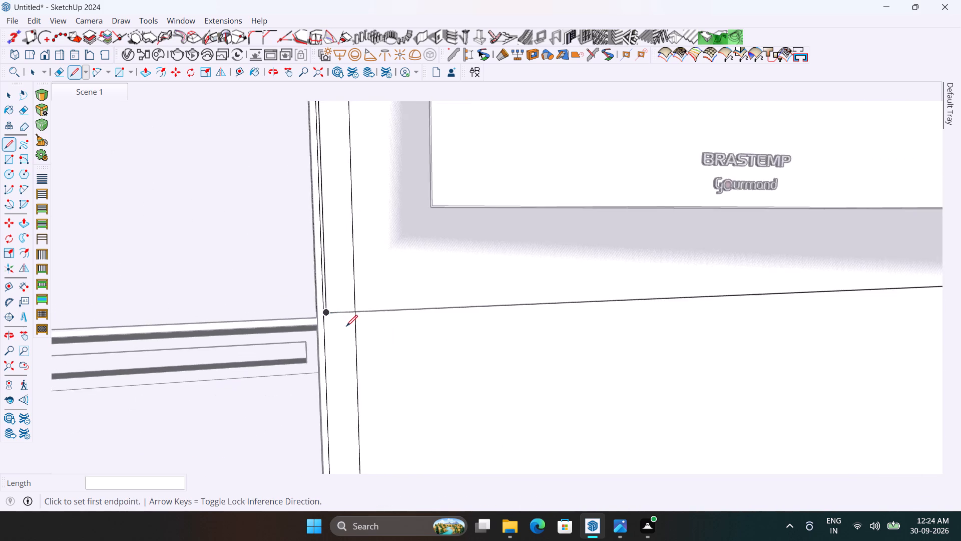
{"action": "scroll", "coordinate": [346, 326], "scroll_direction": "down", "scroll_amount": 17}
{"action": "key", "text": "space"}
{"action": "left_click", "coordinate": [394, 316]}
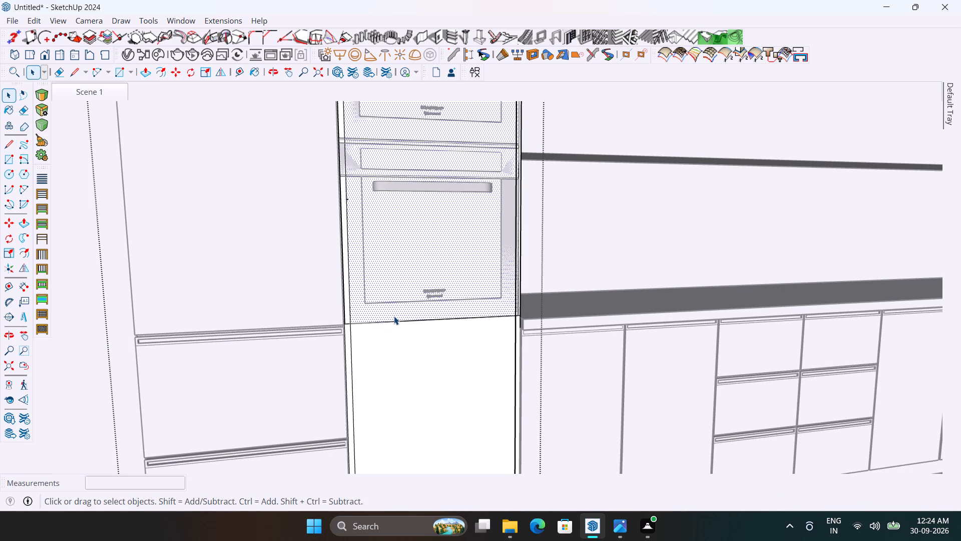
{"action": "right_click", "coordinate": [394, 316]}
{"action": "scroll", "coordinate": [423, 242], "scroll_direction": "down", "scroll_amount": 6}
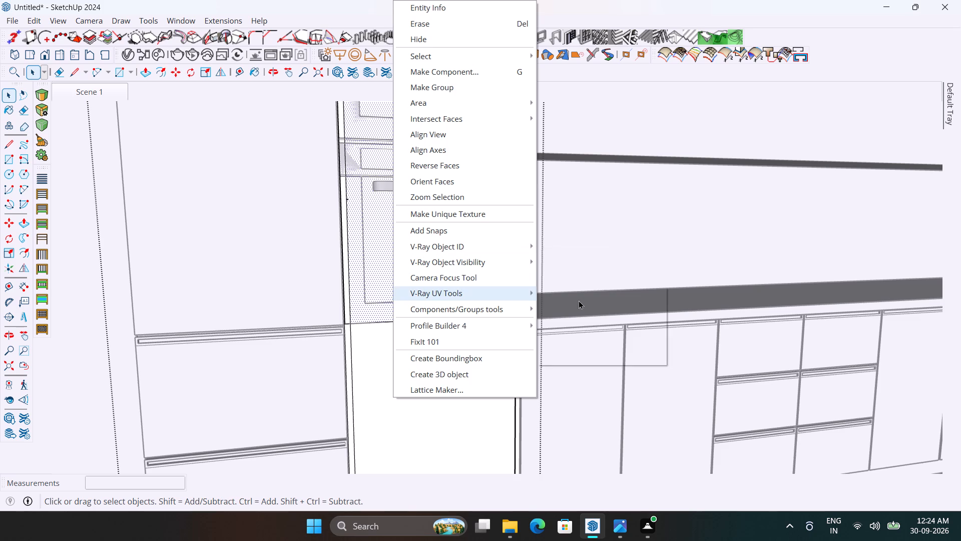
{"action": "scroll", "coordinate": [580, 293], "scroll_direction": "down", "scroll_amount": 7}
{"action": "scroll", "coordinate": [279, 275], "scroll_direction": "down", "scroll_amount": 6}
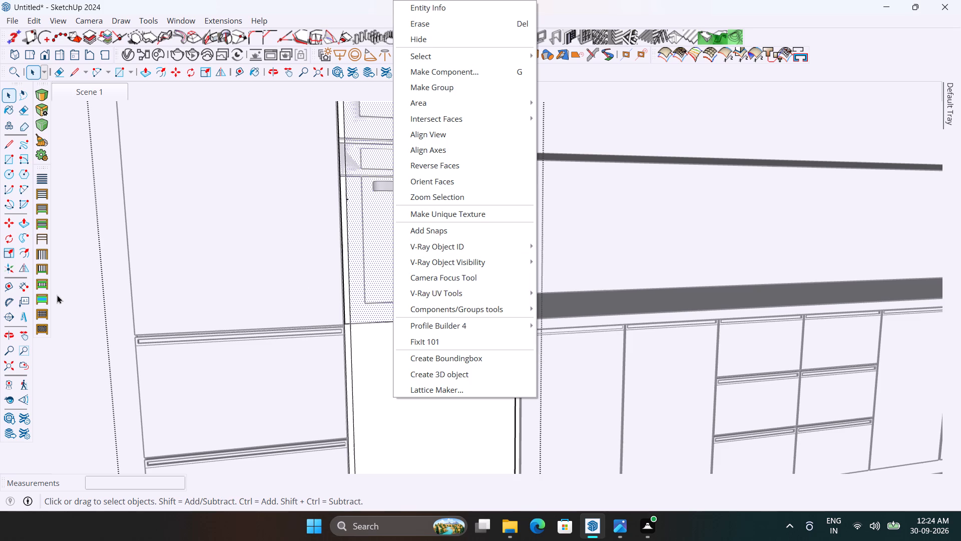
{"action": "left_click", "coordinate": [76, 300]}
Move the stacked ovens 2' 4" out of the tall cabinet, in front of the countertop side.
{"action": "scroll", "coordinate": [437, 303], "scroll_direction": "down", "scroll_amount": 7}
{"action": "middle_click_drag", "start_coordinate": [500, 324], "coordinate": [341, 369]}
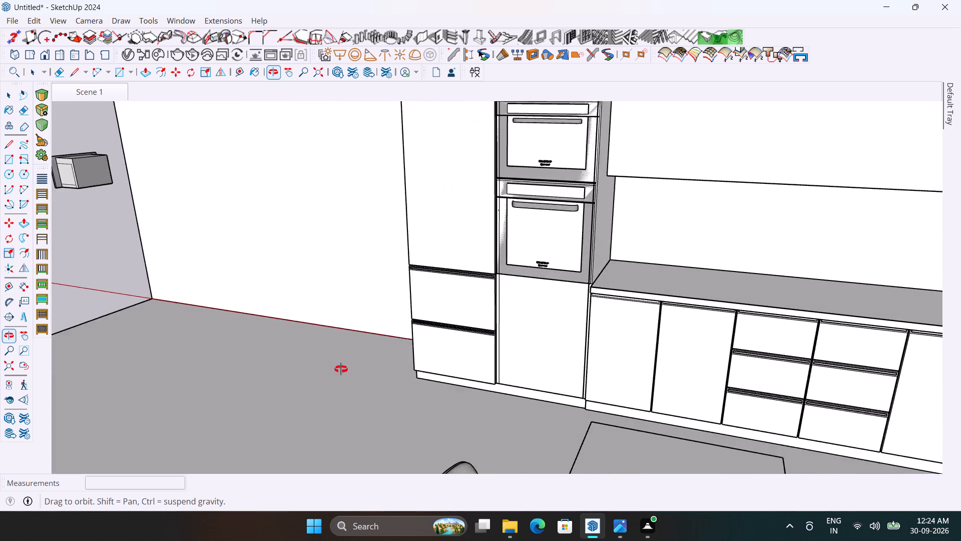
{"action": "middle_click_drag", "start_coordinate": [341, 369], "coordinate": [340, 365]}
{"action": "scroll", "coordinate": [482, 248], "scroll_direction": "up", "scroll_amount": 3}
{"action": "left_click", "coordinate": [577, 195]}
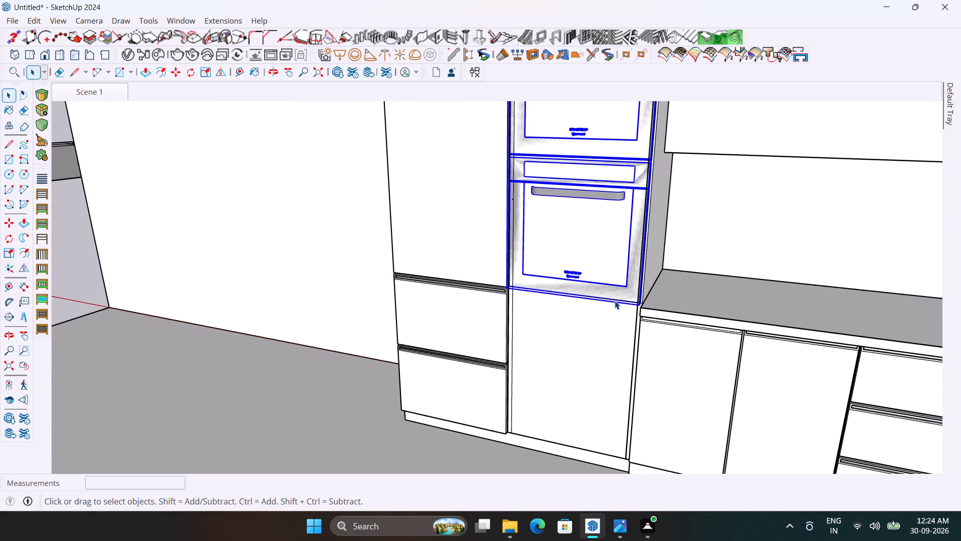
{"action": "key", "text": "m"}
{"action": "left_click", "coordinate": [639, 303]}
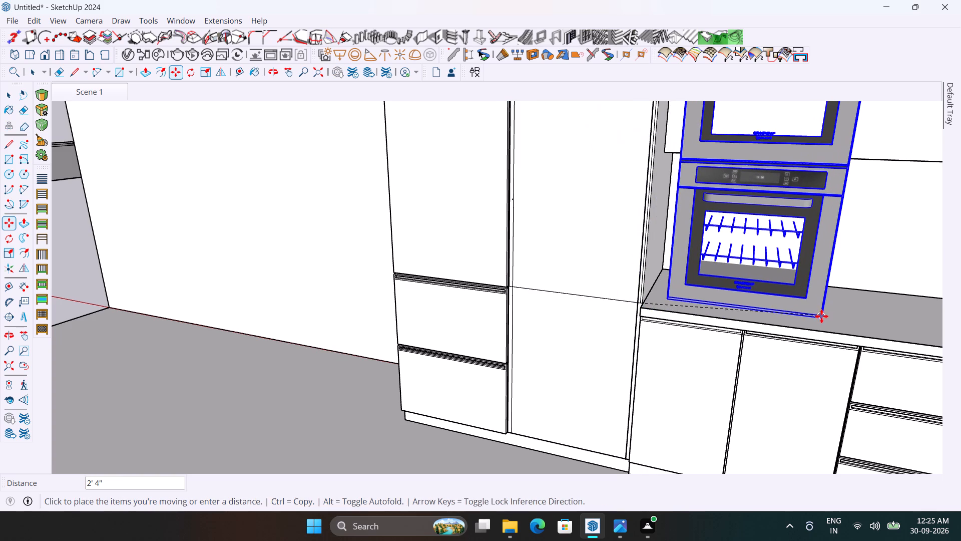
{"action": "left_click", "coordinate": [821, 316]}
Open the tall cabinet's group and push the oven-sized front face 23.5" inward to form a recess.
{"action": "scroll", "coordinate": [593, 339], "scroll_direction": "down", "scroll_amount": 5}
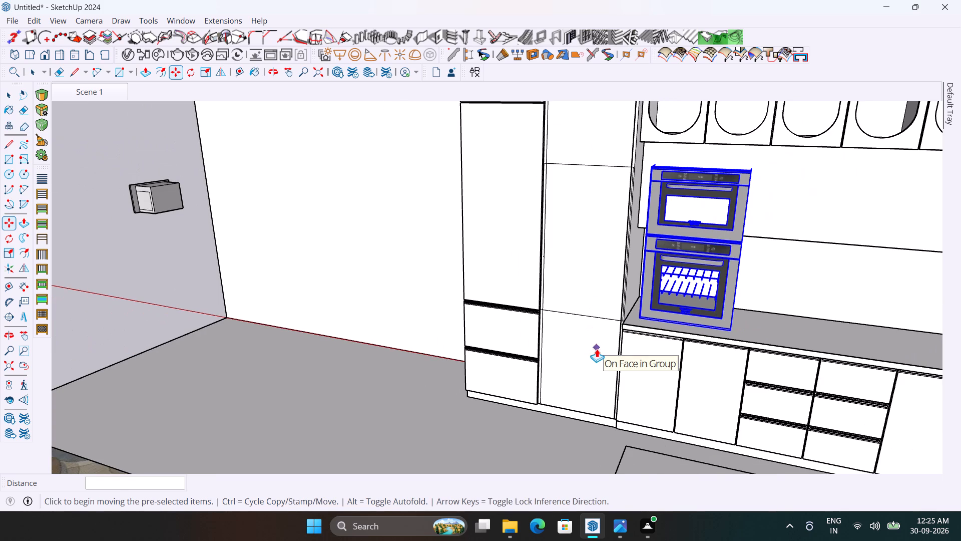
{"action": "key", "text": "p"}
{"action": "key", "text": "space"}
{"action": "left_click", "coordinate": [597, 349]}
{"action": "left_click", "coordinate": [597, 349]}
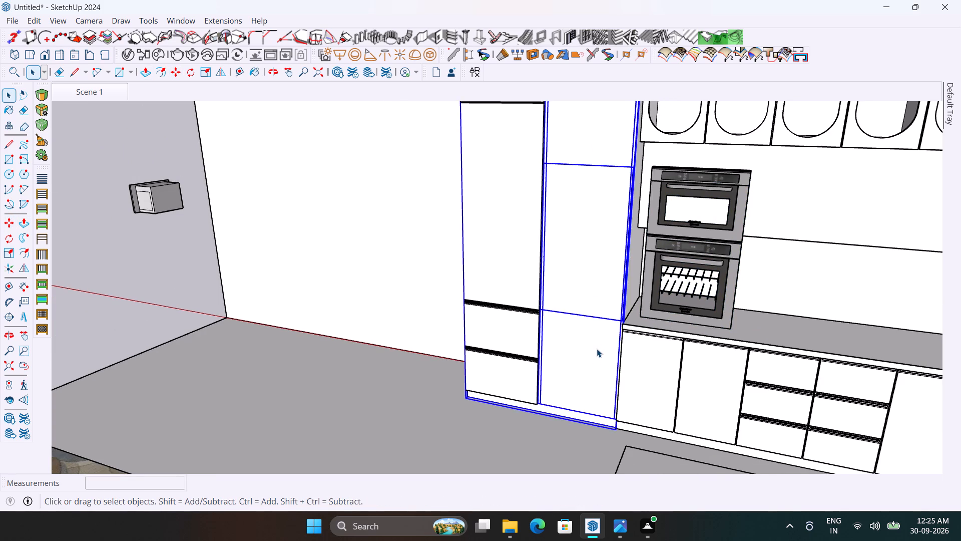
{"action": "key", "text": "p"}
{"action": "left_click", "coordinate": [591, 301]}
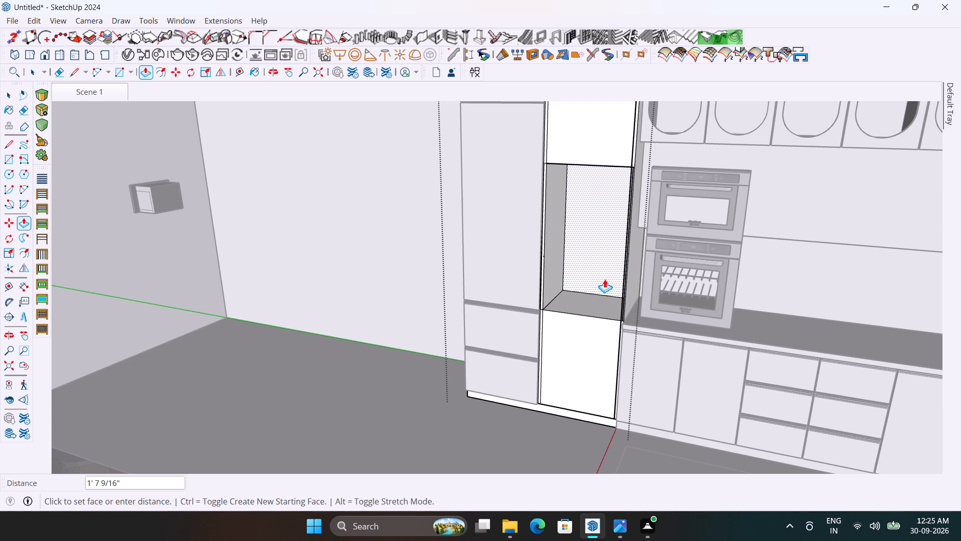
{"action": "key", "text": "2"}
{"action": "type", "text": "3.5"}
{"action": "key", "text": "Return"}
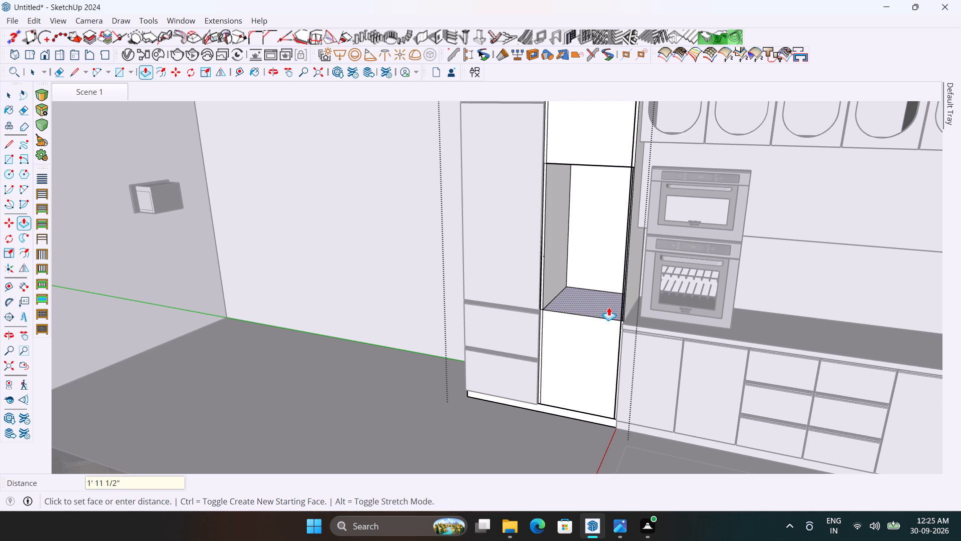
{"action": "key", "text": "space"}
{"action": "left_click", "coordinate": [774, 332]}
Move the stacked ovens back into the cabinet recess, snapping the front frame's rear bottom corner to the opening's lower corner.
{"action": "scroll", "coordinate": [715, 337], "scroll_direction": "up", "scroll_amount": 3}
{"action": "left_click", "coordinate": [725, 319]}
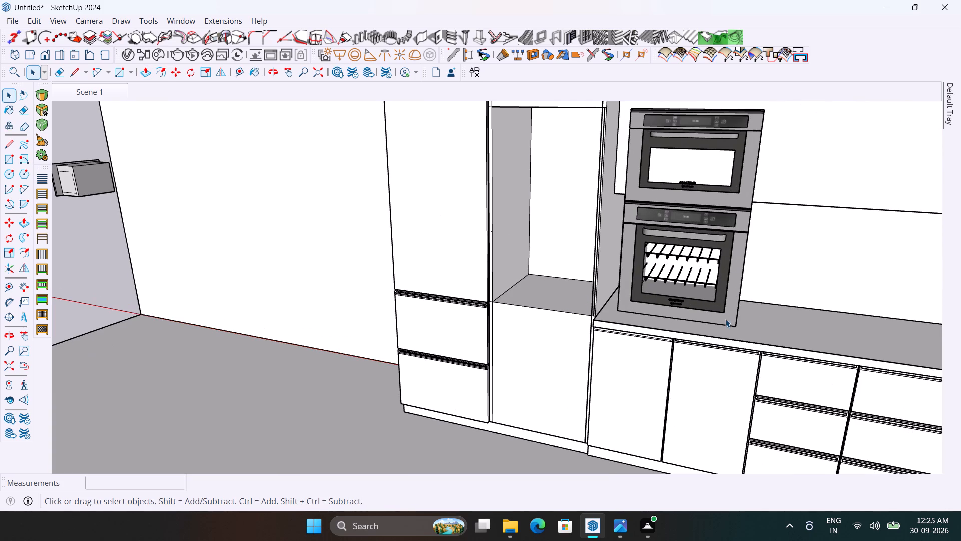
{"action": "middle_click_drag", "start_coordinate": [729, 328], "coordinate": [567, 325]}
{"action": "scroll", "coordinate": [564, 366], "scroll_direction": "up", "scroll_amount": 5}
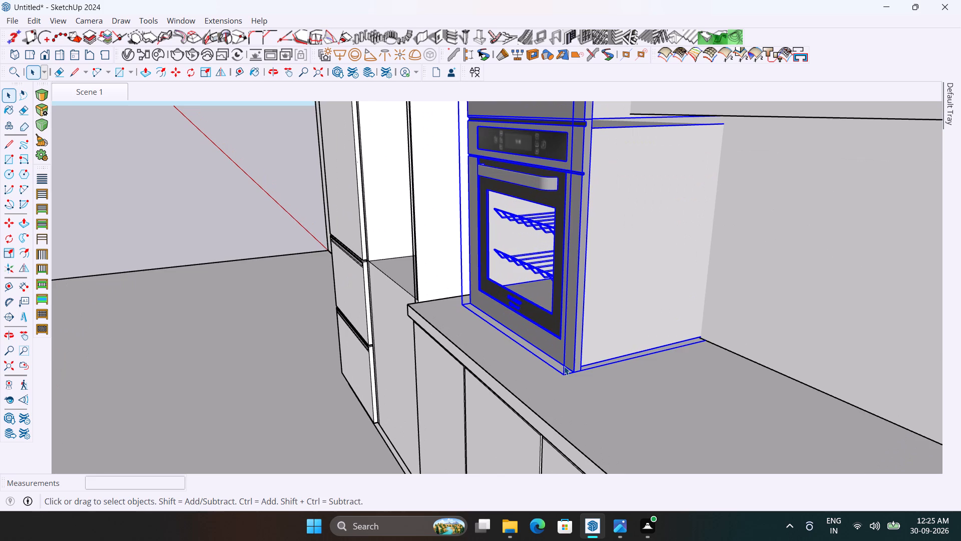
{"action": "key", "text": "m"}
{"action": "scroll", "coordinate": [565, 366], "scroll_direction": "up", "scroll_amount": 5}
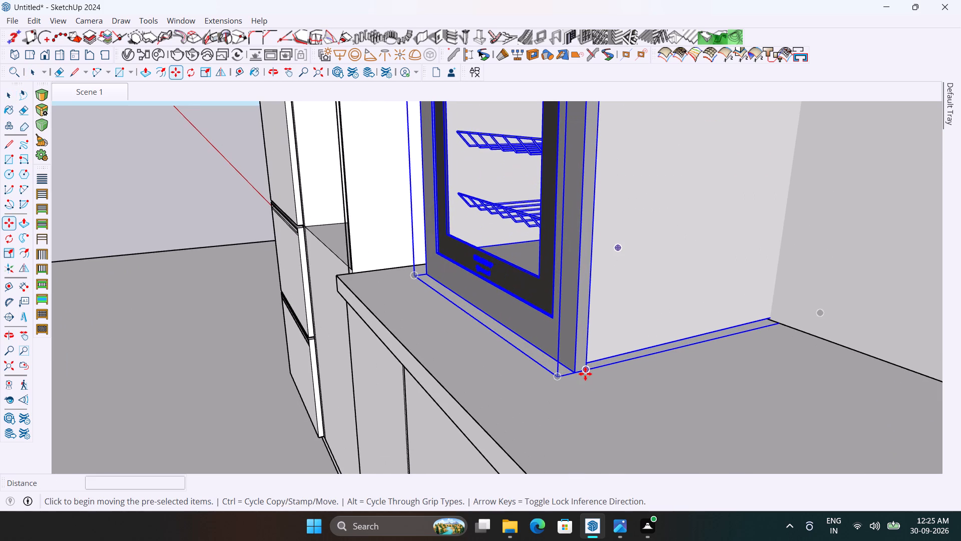
{"action": "left_click", "coordinate": [585, 374]}
{"action": "scroll", "coordinate": [345, 268], "scroll_direction": "up", "scroll_amount": 13}
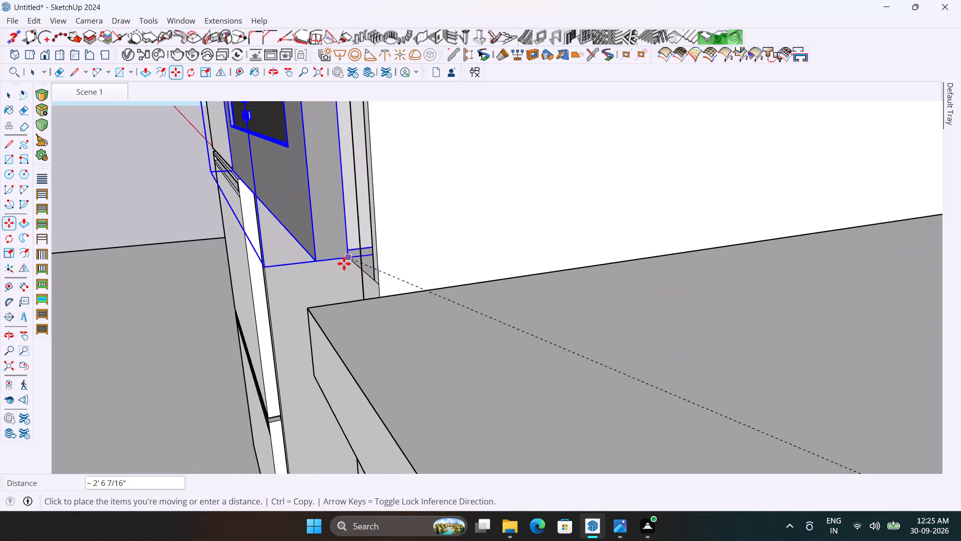
{"action": "scroll", "coordinate": [350, 265], "scroll_direction": "up", "scroll_amount": 8}
{"action": "left_click", "coordinate": [410, 309]}
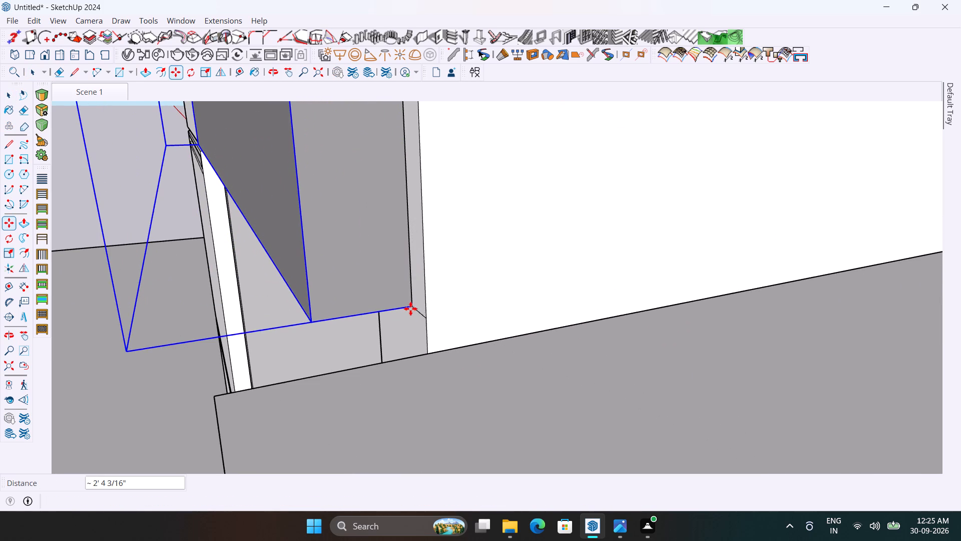
{"action": "scroll", "coordinate": [546, 326], "scroll_direction": "down", "scroll_amount": 20}
{"action": "scroll", "coordinate": [546, 326], "scroll_direction": "down", "scroll_amount": 11}
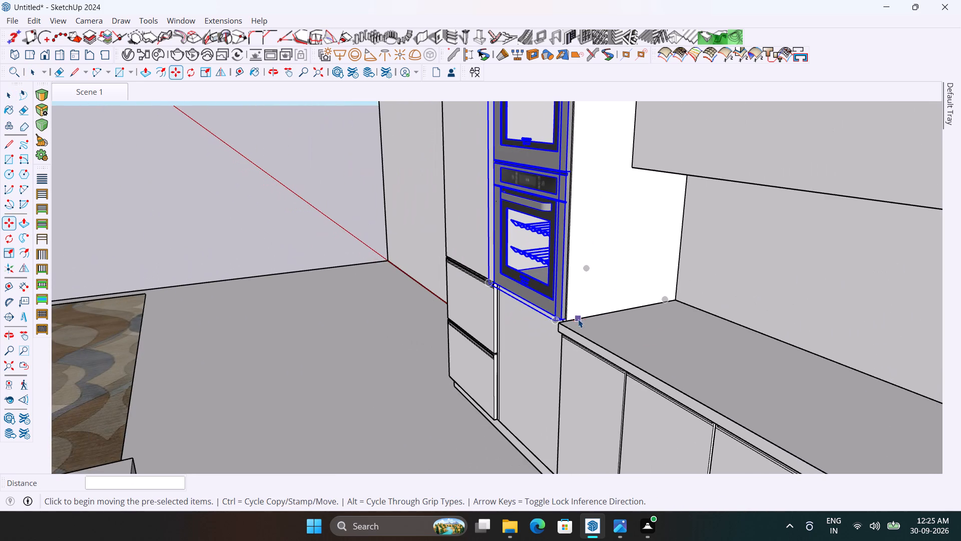
{"action": "key", "text": "space"}
{"action": "left_click", "coordinate": [203, 203]}
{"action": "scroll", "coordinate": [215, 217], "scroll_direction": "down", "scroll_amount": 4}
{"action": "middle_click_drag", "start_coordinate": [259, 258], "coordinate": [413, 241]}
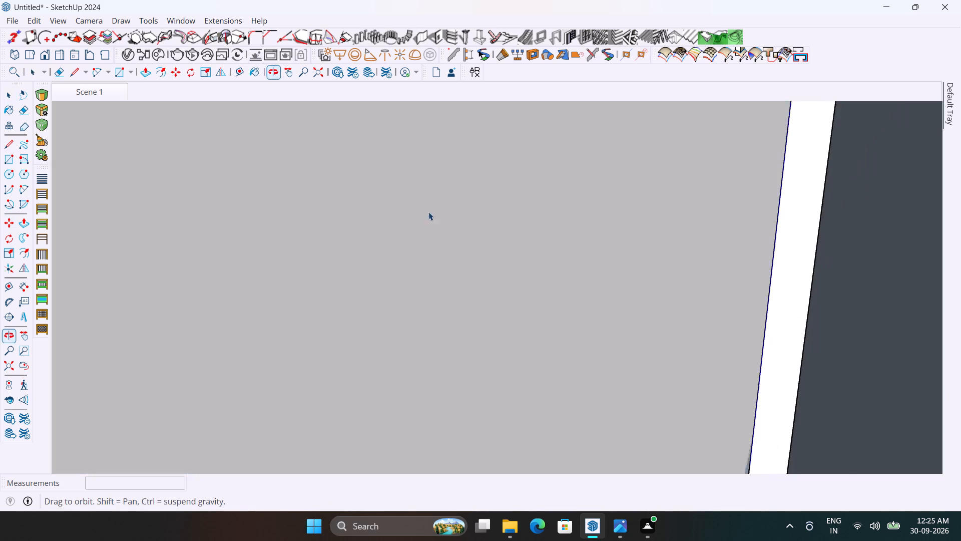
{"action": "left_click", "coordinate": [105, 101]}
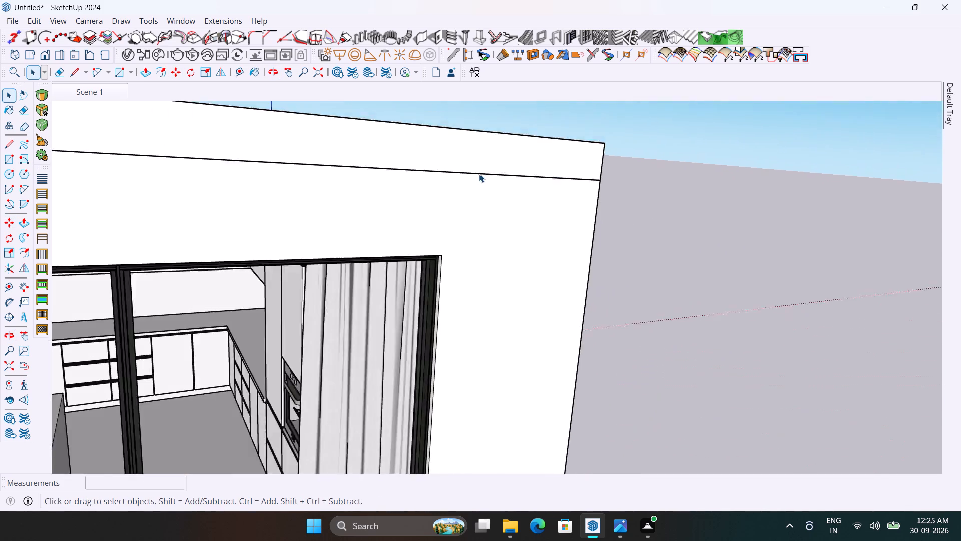
Open the separate tall front panel's group outside the room and push the middle shutter's underside up about 3' 2" above the drawer fronts.
{"action": "scroll", "coordinate": [426, 239], "scroll_direction": "down", "scroll_amount": 3}
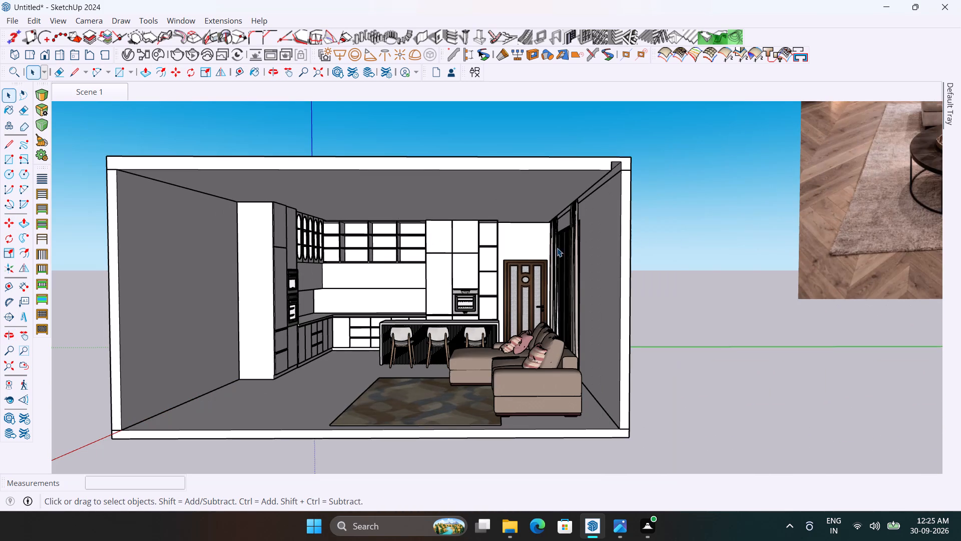
{"action": "left_click", "coordinate": [701, 260]}
{"action": "middle_click_drag", "start_coordinate": [701, 260], "coordinate": [618, 294]}
{"action": "scroll", "coordinate": [620, 295], "scroll_direction": "down", "scroll_amount": 5}
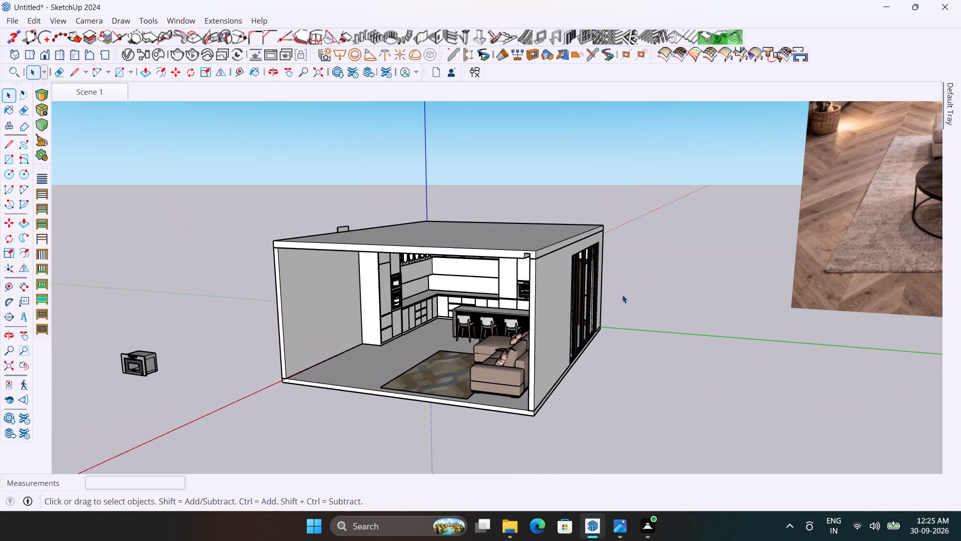
{"action": "middle_click_drag", "start_coordinate": [624, 294], "coordinate": [612, 380]}
{"action": "scroll", "coordinate": [283, 210], "scroll_direction": "up", "scroll_amount": 4}
{"action": "scroll", "coordinate": [357, 244], "scroll_direction": "up", "scroll_amount": 8}
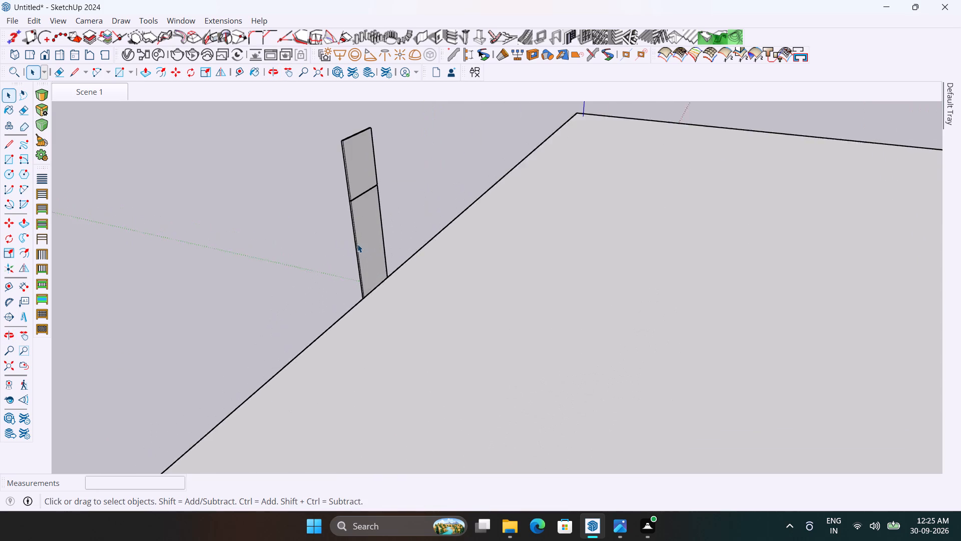
{"action": "middle_click_drag", "start_coordinate": [380, 251], "coordinate": [430, 209]}
{"action": "scroll", "coordinate": [330, 264], "scroll_direction": "up", "scroll_amount": 2}
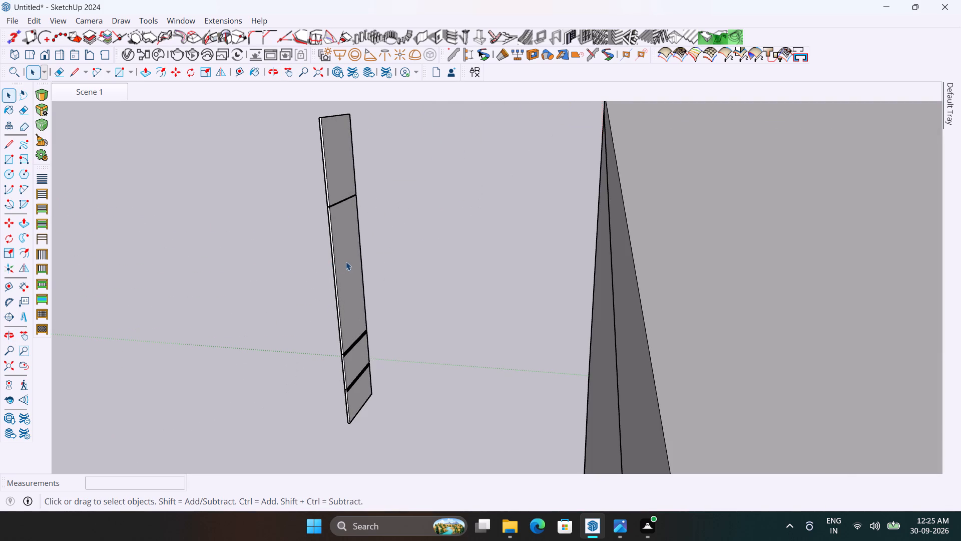
{"action": "scroll", "coordinate": [342, 342], "scroll_direction": "up", "scroll_amount": 11}
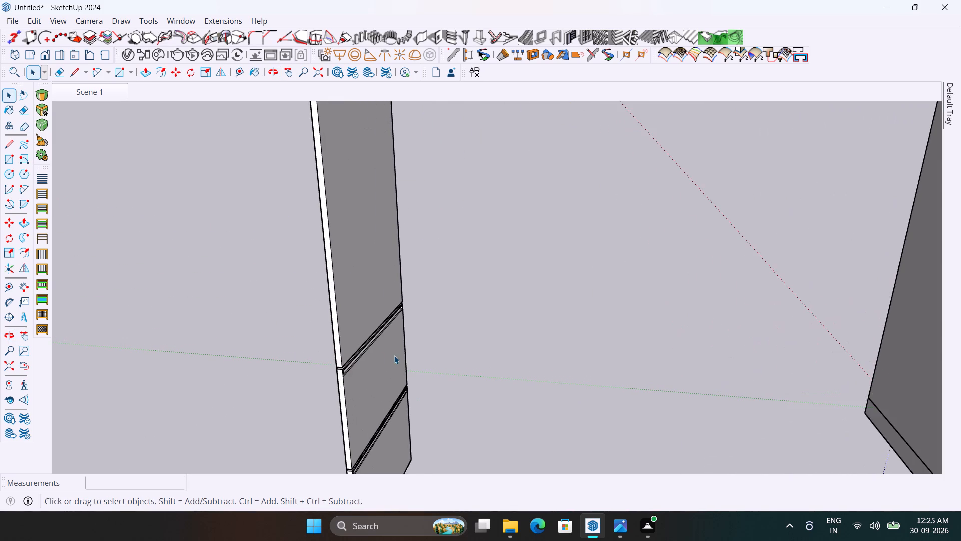
{"action": "middle_click_drag", "start_coordinate": [395, 356], "coordinate": [441, 272]}
{"action": "scroll", "coordinate": [420, 228], "scroll_direction": "up", "scroll_amount": 15}
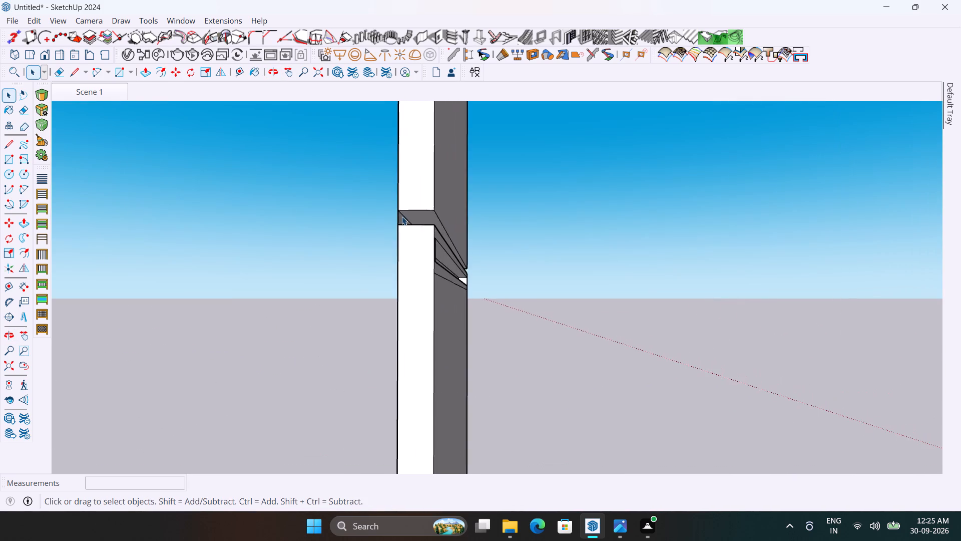
{"action": "scroll", "coordinate": [402, 216], "scroll_direction": "up", "scroll_amount": 2}
{"action": "key", "text": "p"}
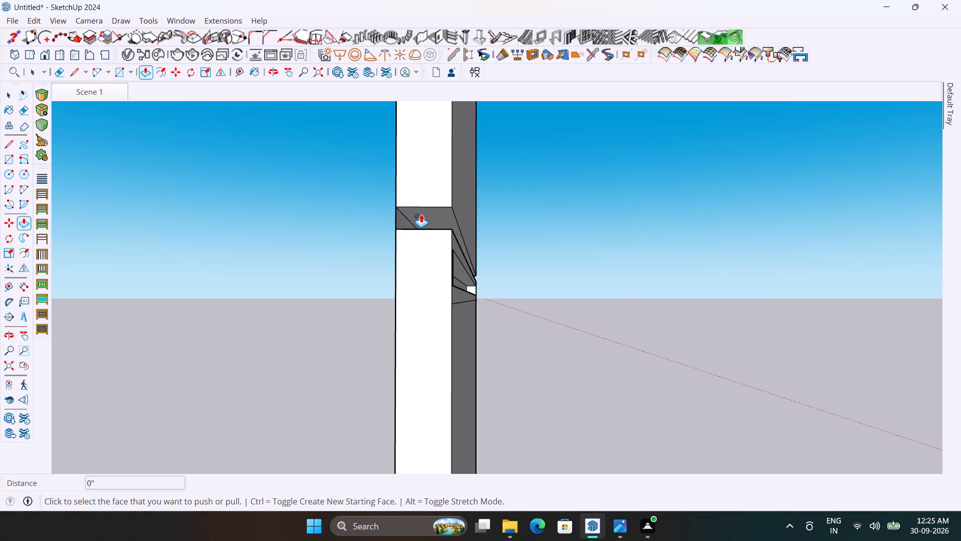
{"action": "key", "text": "space"}
{"action": "double_click", "coordinate": [421, 214]}
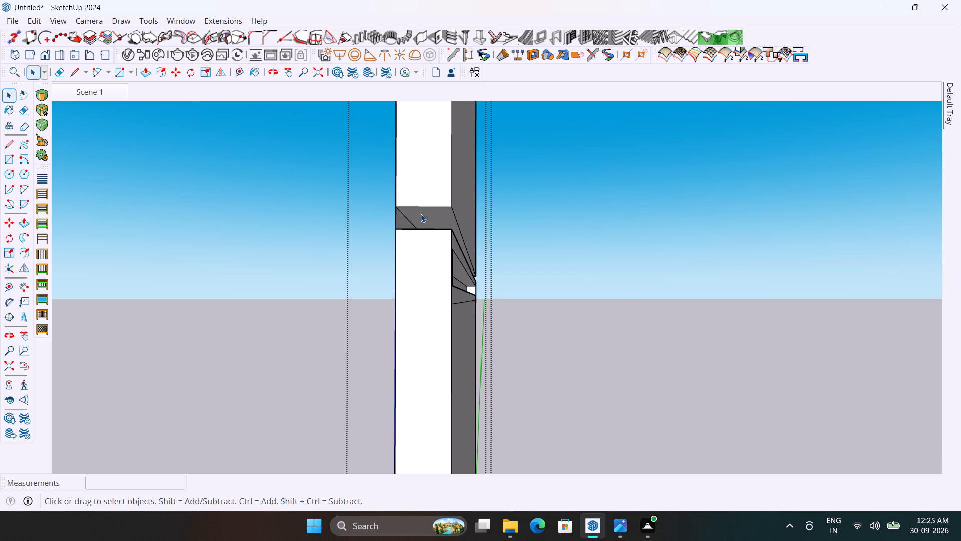
{"action": "key", "text": "p"}
{"action": "left_click", "coordinate": [426, 211]}
{"action": "scroll", "coordinate": [415, 168], "scroll_direction": "down", "scroll_amount": 7}
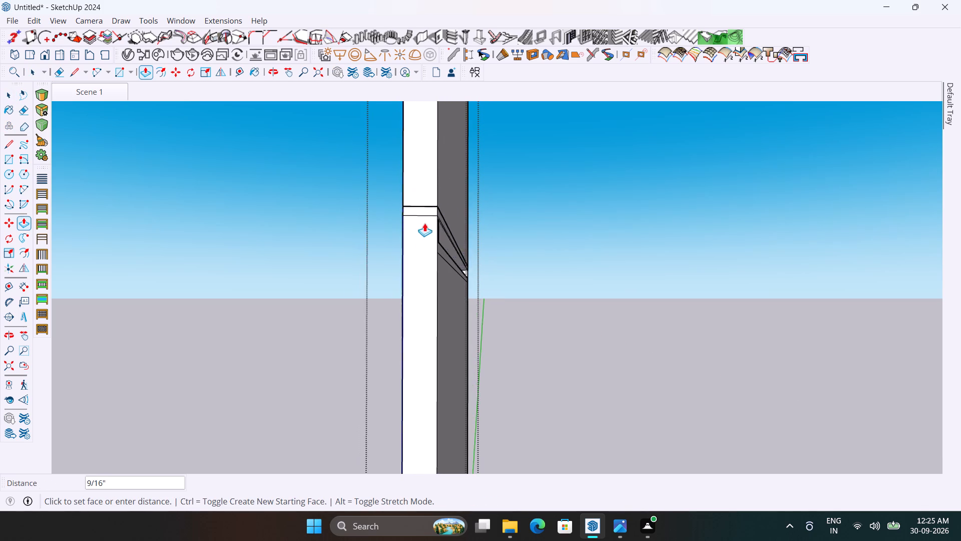
{"action": "scroll", "coordinate": [424, 223], "scroll_direction": "down", "scroll_amount": 16}
{"action": "scroll", "coordinate": [453, 315], "scroll_direction": "down", "scroll_amount": 10}
{"action": "middle_click_drag", "start_coordinate": [464, 322], "coordinate": [452, 332]}
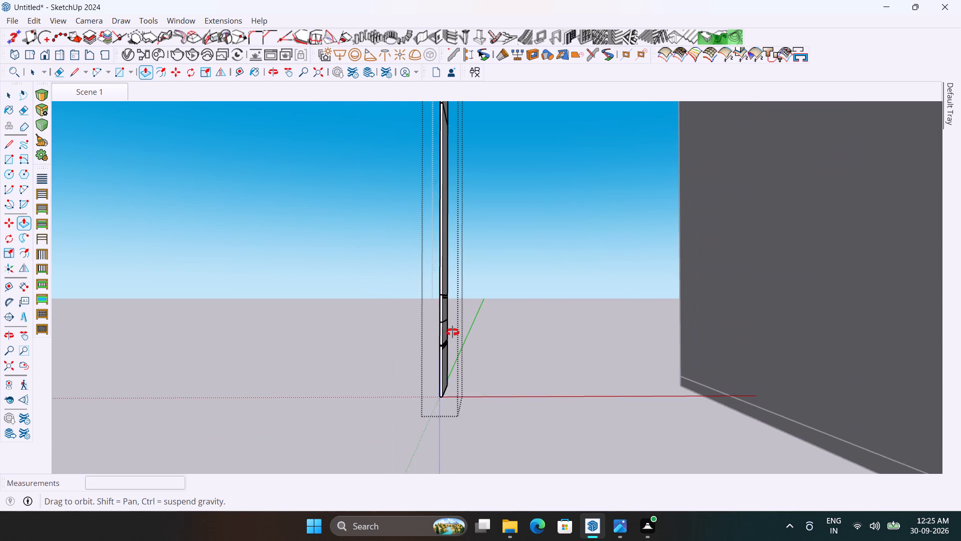
{"action": "middle_click_drag", "start_coordinate": [452, 332], "coordinate": [381, 417]}
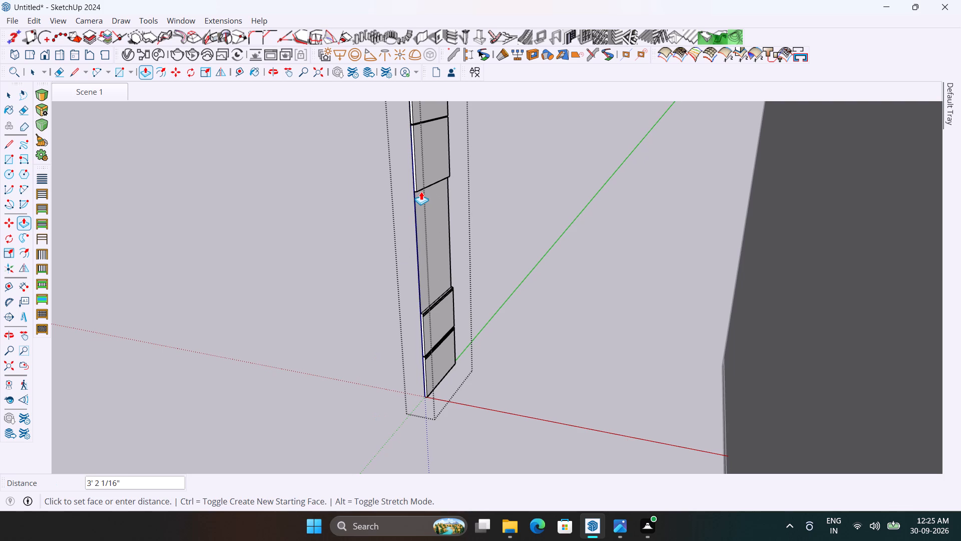
{"action": "left_click", "coordinate": [421, 191]}
{"action": "key", "text": "space"}
{"action": "left_click", "coordinate": [389, 216]}
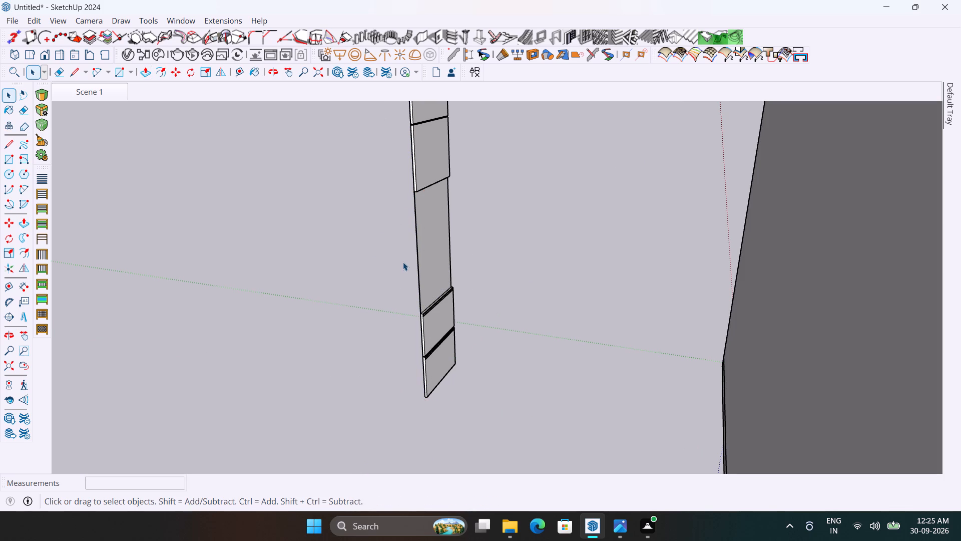
Delete the leftover face and its side edges in the gap between the middle shutter and the drawer fronts.
{"action": "key", "text": "p"}
{"action": "key", "text": "space"}
{"action": "double_click", "coordinate": [437, 255]}
{"action": "key", "text": "p"}
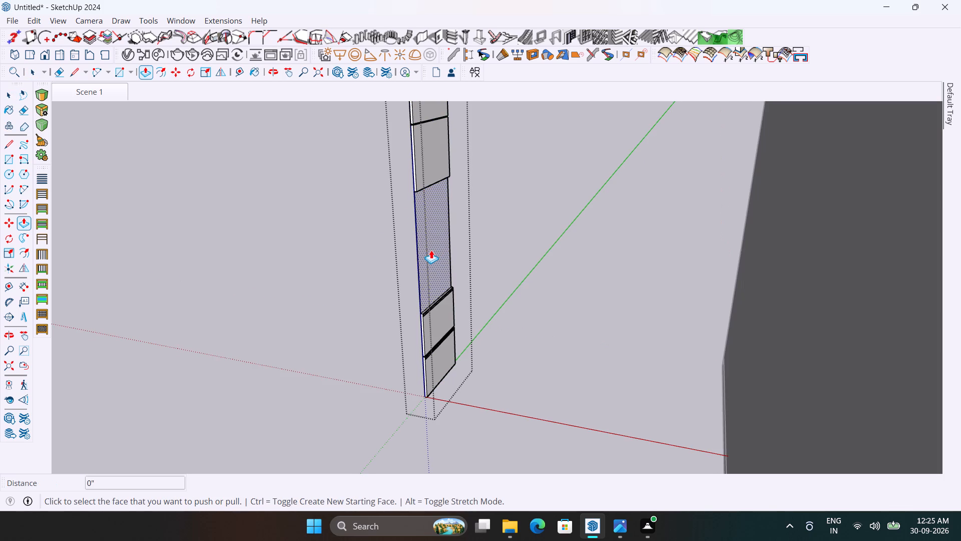
{"action": "key", "text": "Delete"}
{"action": "key", "text": "e"}
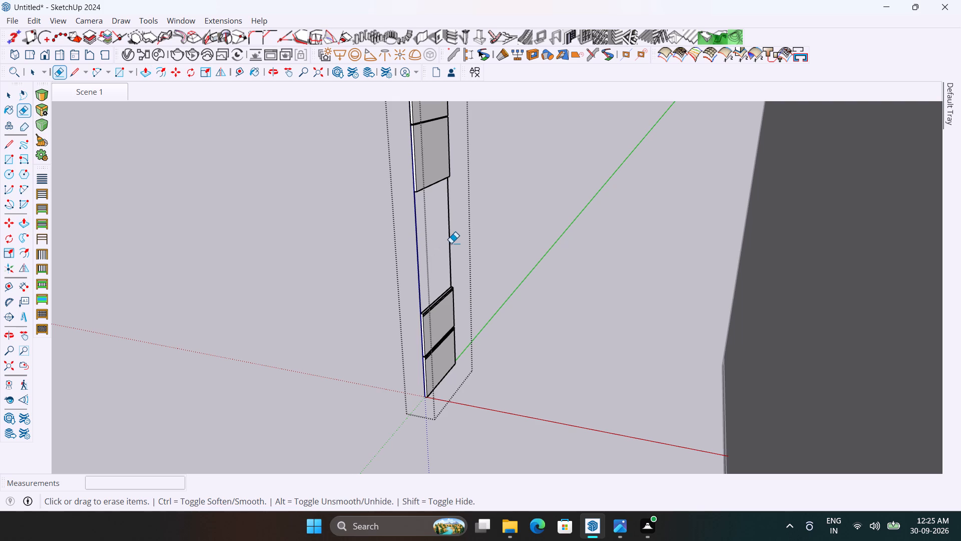
{"action": "left_click_drag", "start_coordinate": [451, 243], "coordinate": [394, 251]}
{"action": "scroll", "coordinate": [395, 255], "scroll_direction": "down", "scroll_amount": 2}
{"action": "scroll", "coordinate": [420, 257], "scroll_direction": "up", "scroll_amount": 4}
{"action": "left_click_drag", "start_coordinate": [420, 257], "coordinate": [410, 256]}
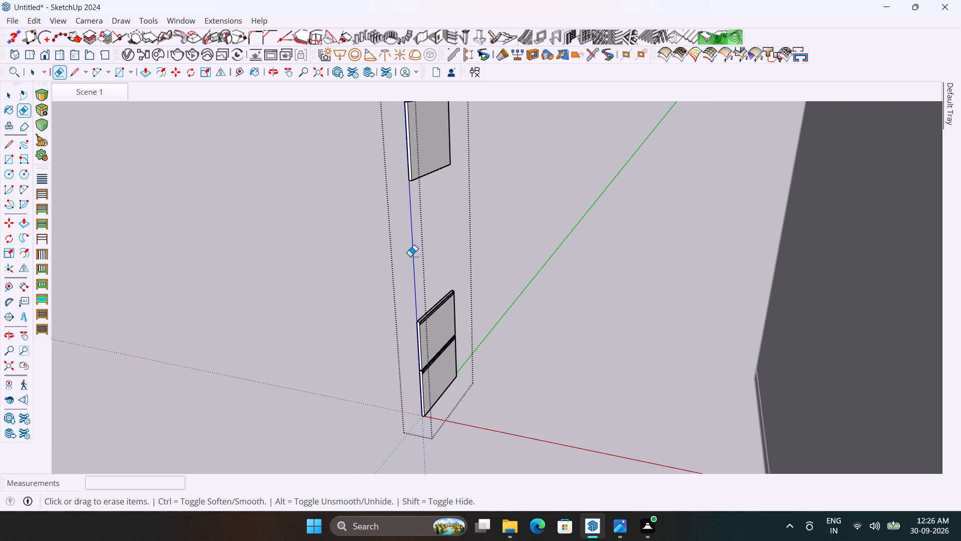
{"action": "left_click_drag", "start_coordinate": [410, 256], "coordinate": [395, 256]}
{"action": "key", "text": "space"}
{"action": "left_click", "coordinate": [345, 255]}
Move the cut front panel onto the tall cabinet's oven column, snapping its rear bottom corner beside the neighbouring drawer front.
{"action": "scroll", "coordinate": [474, 245], "scroll_direction": "down", "scroll_amount": 4}
{"action": "scroll", "coordinate": [443, 359], "scroll_direction": "up", "scroll_amount": 4}
{"action": "left_click", "coordinate": [442, 356]}
{"action": "scroll", "coordinate": [441, 359], "scroll_direction": "up", "scroll_amount": 3}
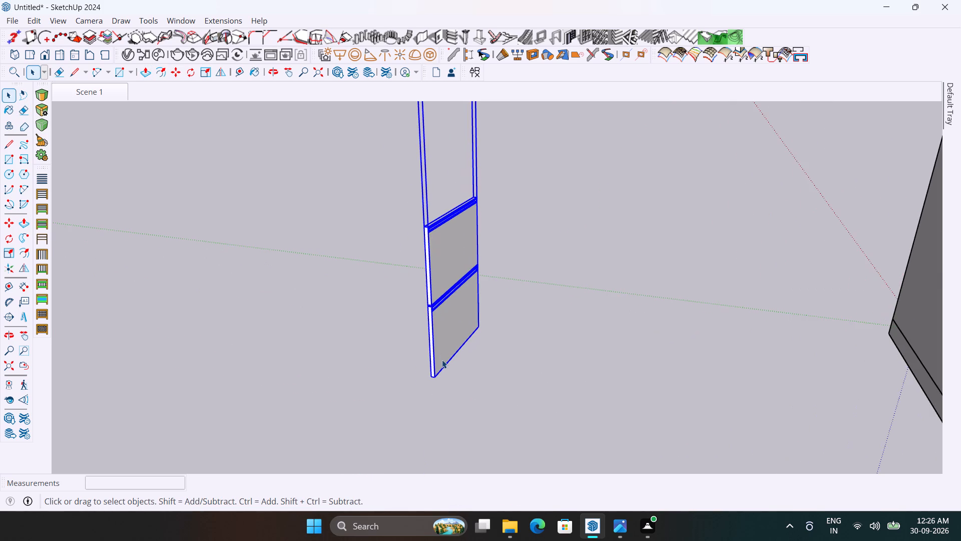
{"action": "key", "text": "m"}
{"action": "scroll", "coordinate": [437, 379], "scroll_direction": "up", "scroll_amount": 9}
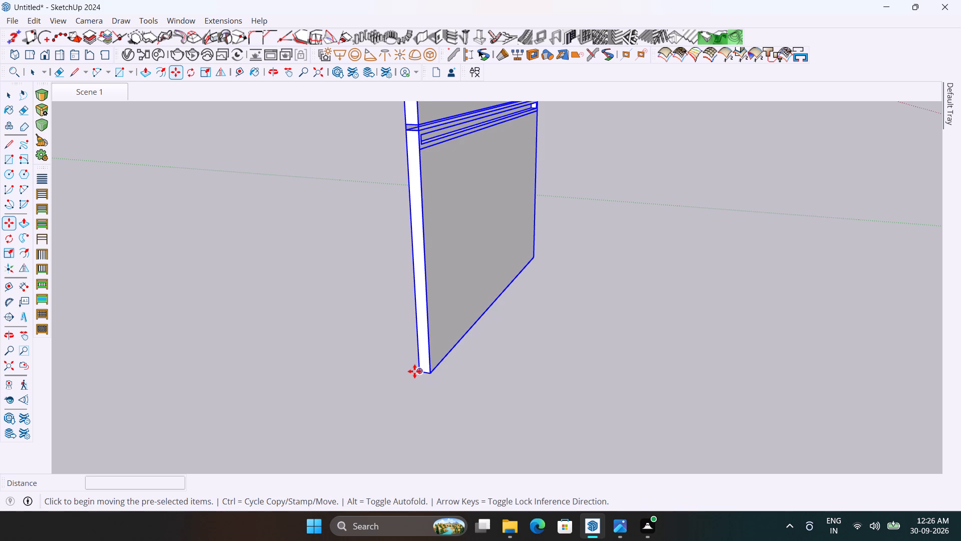
{"action": "left_click", "coordinate": [414, 371]}
{"action": "scroll", "coordinate": [460, 353], "scroll_direction": "down", "scroll_amount": 20}
{"action": "scroll", "coordinate": [460, 353], "scroll_direction": "down", "scroll_amount": 6}
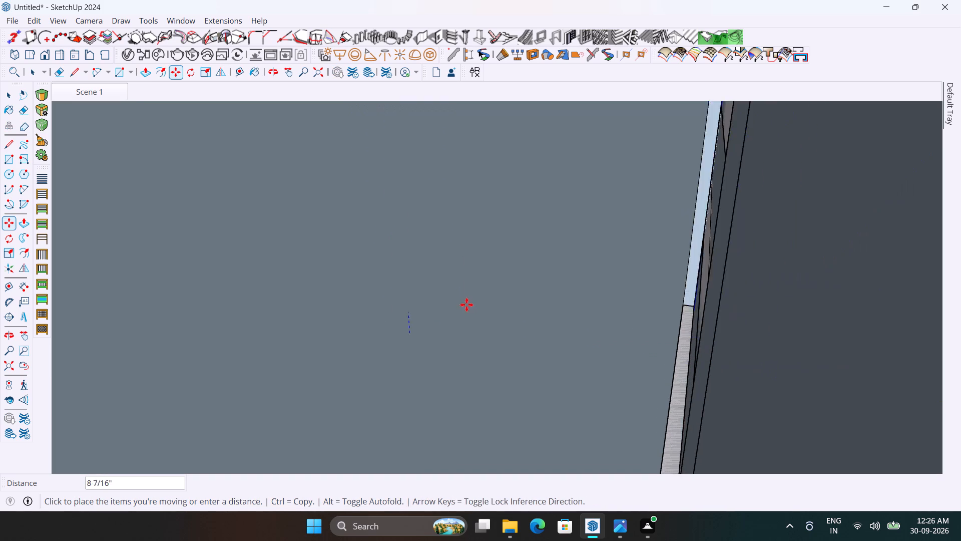
{"action": "scroll", "coordinate": [566, 287], "scroll_direction": "down", "scroll_amount": 6}
{"action": "scroll", "coordinate": [425, 267], "scroll_direction": "down", "scroll_amount": 6}
{"action": "scroll", "coordinate": [722, 227], "scroll_direction": "down", "scroll_amount": 20}
{"action": "scroll", "coordinate": [722, 227], "scroll_direction": "down", "scroll_amount": 1}
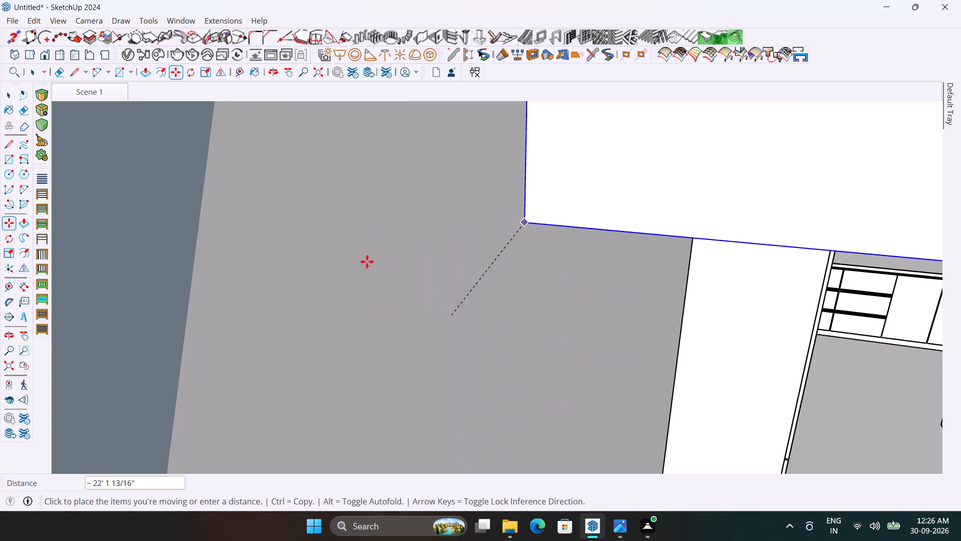
{"action": "scroll", "coordinate": [367, 261], "scroll_direction": "down", "scroll_amount": 8}
{"action": "middle_click_drag", "start_coordinate": [828, 287], "coordinate": [645, 168]}
{"action": "scroll", "coordinate": [657, 146], "scroll_direction": "down", "scroll_amount": 5}
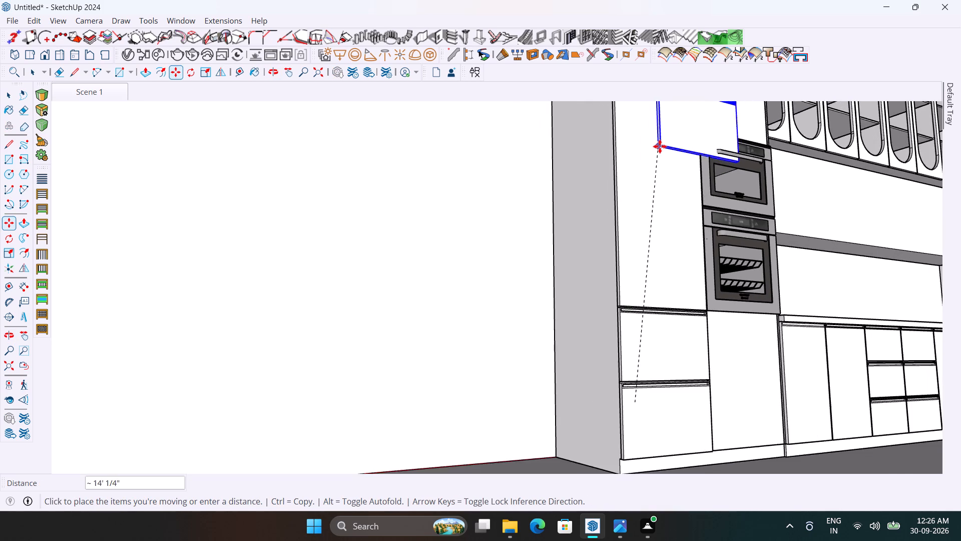
{"action": "scroll", "coordinate": [663, 146], "scroll_direction": "down", "scroll_amount": 5}
{"action": "scroll", "coordinate": [725, 343], "scroll_direction": "up", "scroll_amount": 18}
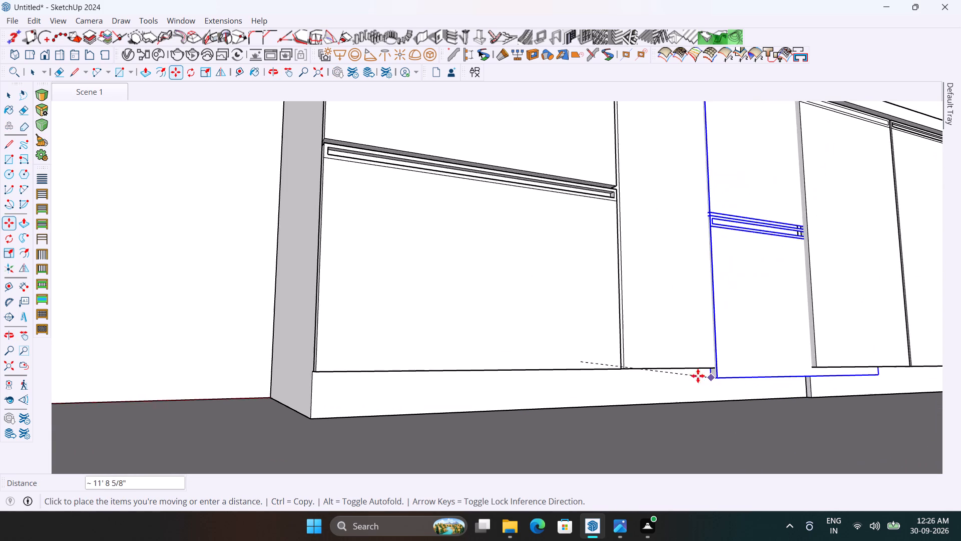
{"action": "middle_click_drag", "start_coordinate": [675, 378], "coordinate": [662, 366]}
{"action": "scroll", "coordinate": [641, 361], "scroll_direction": "up", "scroll_amount": 5}
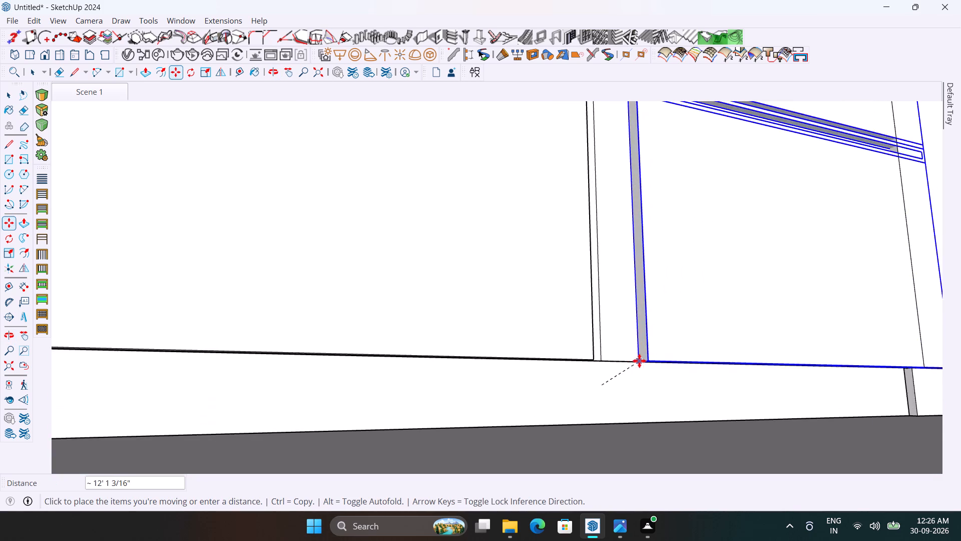
{"action": "scroll", "coordinate": [639, 361], "scroll_direction": "up", "scroll_amount": 9}
{"action": "scroll", "coordinate": [581, 372], "scroll_direction": "up", "scroll_amount": 10}
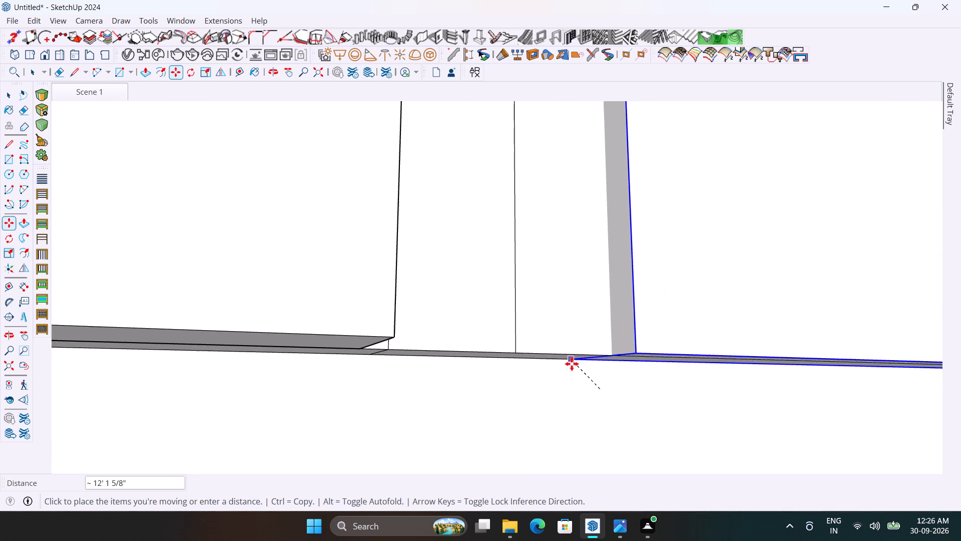
{"action": "scroll", "coordinate": [561, 353], "scroll_direction": "up", "scroll_amount": 2}
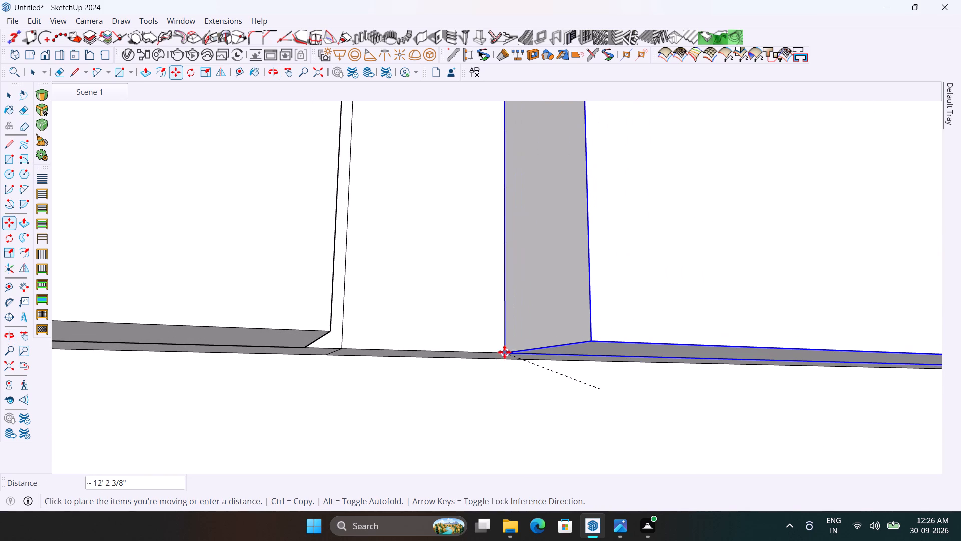
{"action": "left_click", "coordinate": [343, 342]}
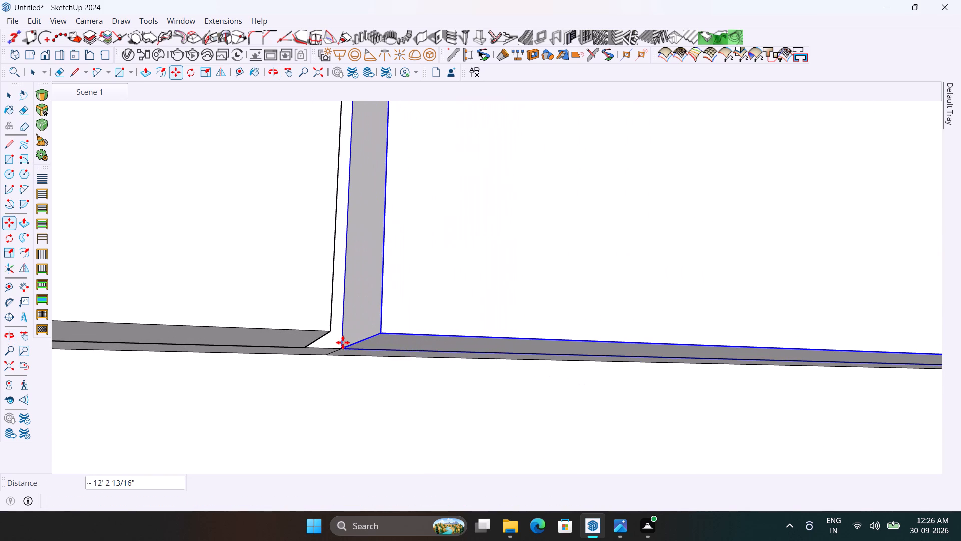
{"action": "scroll", "coordinate": [505, 361], "scroll_direction": "down", "scroll_amount": 20}
{"action": "scroll", "coordinate": [505, 361], "scroll_direction": "down", "scroll_amount": 12}
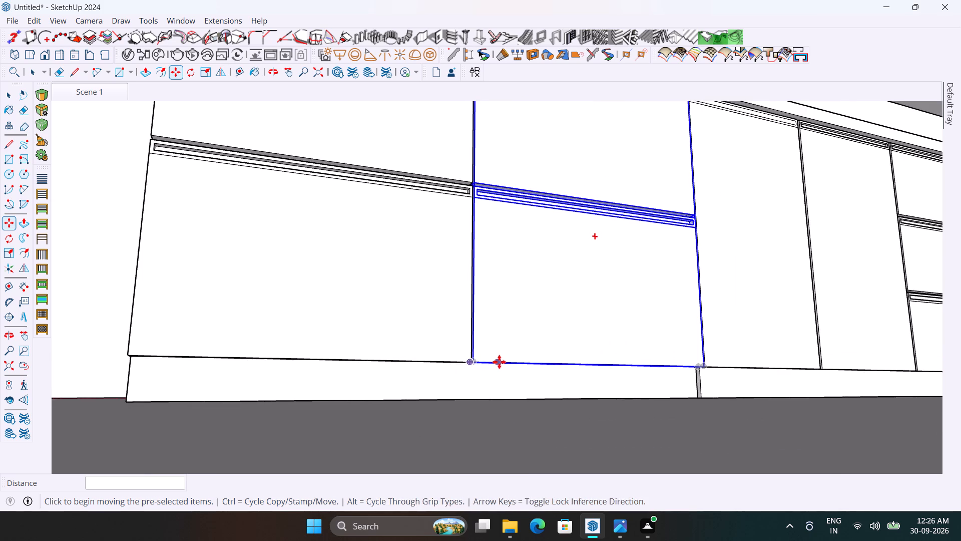
{"action": "scroll", "coordinate": [509, 354], "scroll_direction": "down", "scroll_amount": 3}
{"action": "key", "text": "space"}
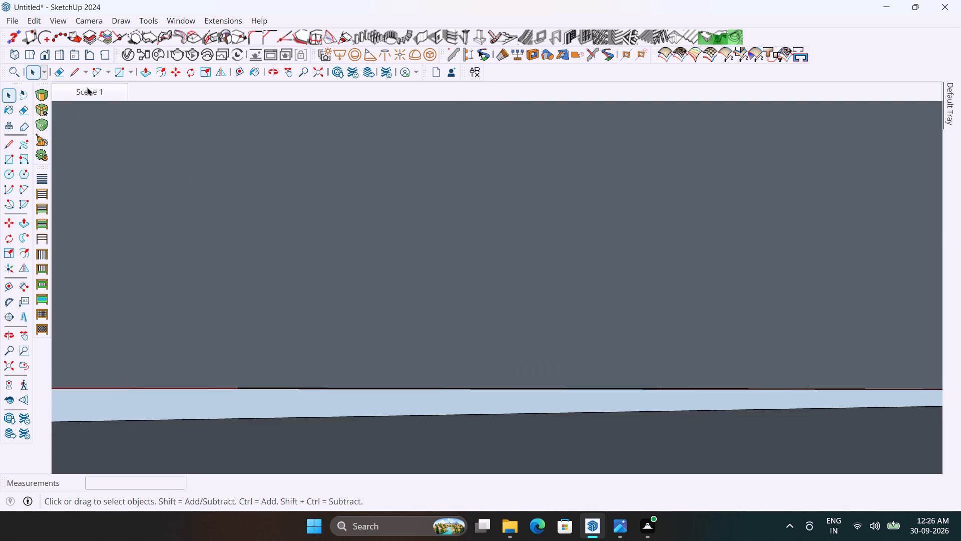
{"action": "left_click", "coordinate": [87, 87]}
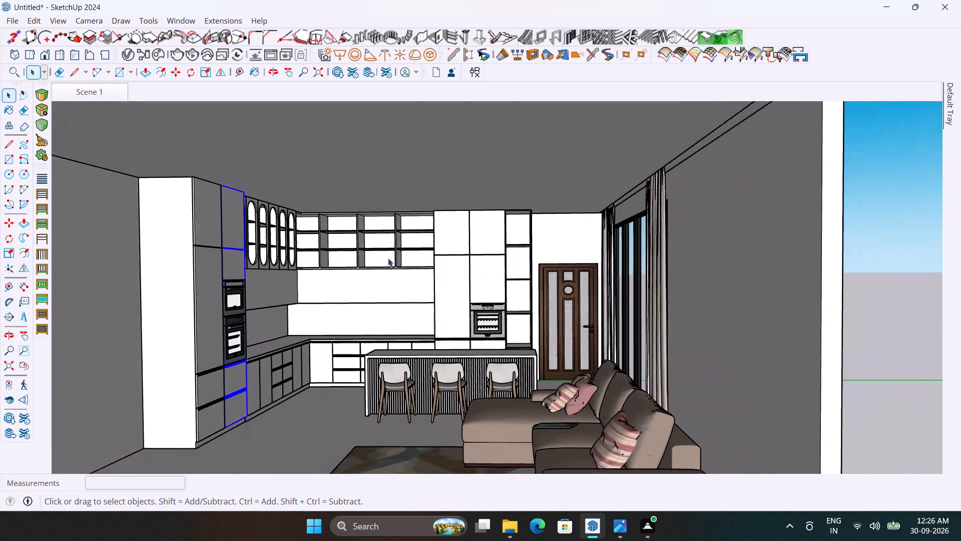
{"action": "left_click", "coordinate": [873, 363]}
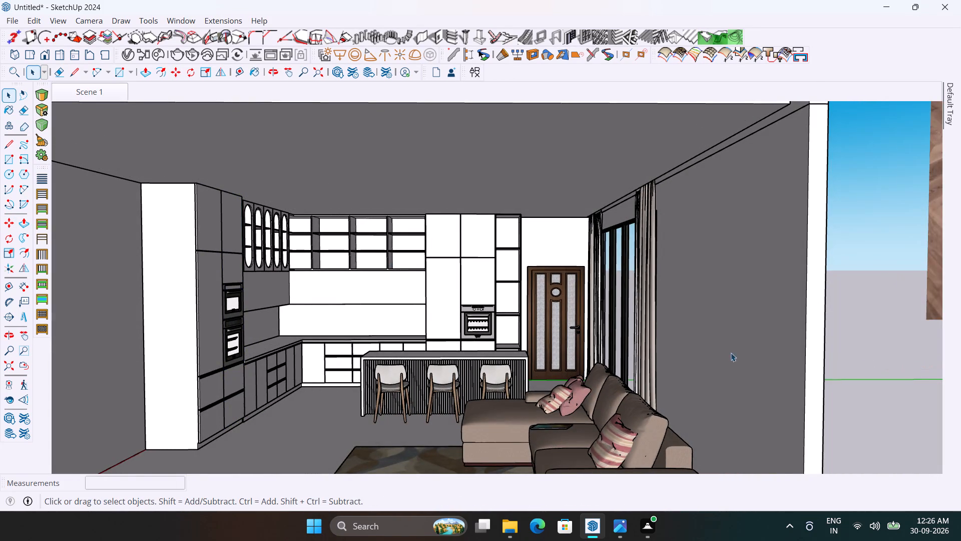
Open the tall cabinet's front panel group and push the middle shutter's underside up 3 3/8" to clear the upper oven's frame.
{"action": "middle_click_drag", "start_coordinate": [489, 303], "coordinate": [407, 332]}
{"action": "scroll", "coordinate": [336, 318], "scroll_direction": "up", "scroll_amount": 4}
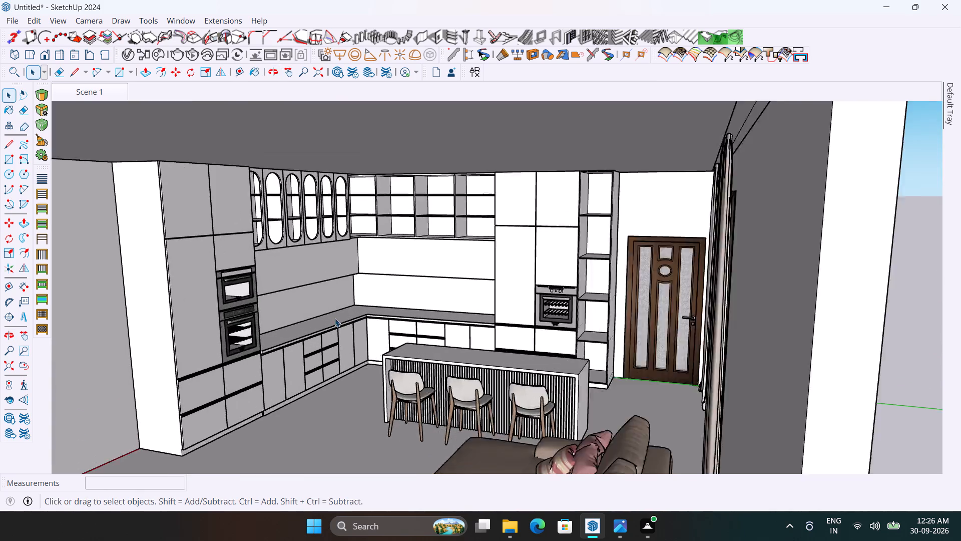
{"action": "scroll", "coordinate": [335, 318], "scroll_direction": "up", "scroll_amount": 1}
{"action": "middle_click_drag", "start_coordinate": [331, 318], "coordinate": [264, 303]}
{"action": "scroll", "coordinate": [222, 289], "scroll_direction": "up", "scroll_amount": 6}
{"action": "middle_click_drag", "start_coordinate": [261, 294], "coordinate": [281, 349]}
{"action": "scroll", "coordinate": [185, 239], "scroll_direction": "up", "scroll_amount": 6}
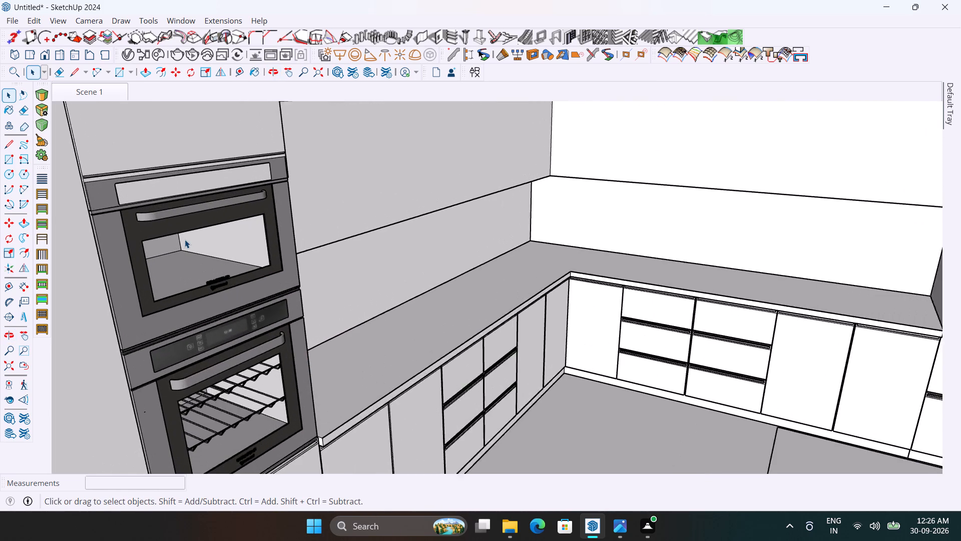
{"action": "scroll", "coordinate": [185, 239], "scroll_direction": "up", "scroll_amount": 2}
{"action": "middle_click_drag", "start_coordinate": [195, 241], "coordinate": [263, 250]}
{"action": "scroll", "coordinate": [111, 205], "scroll_direction": "up", "scroll_amount": 4}
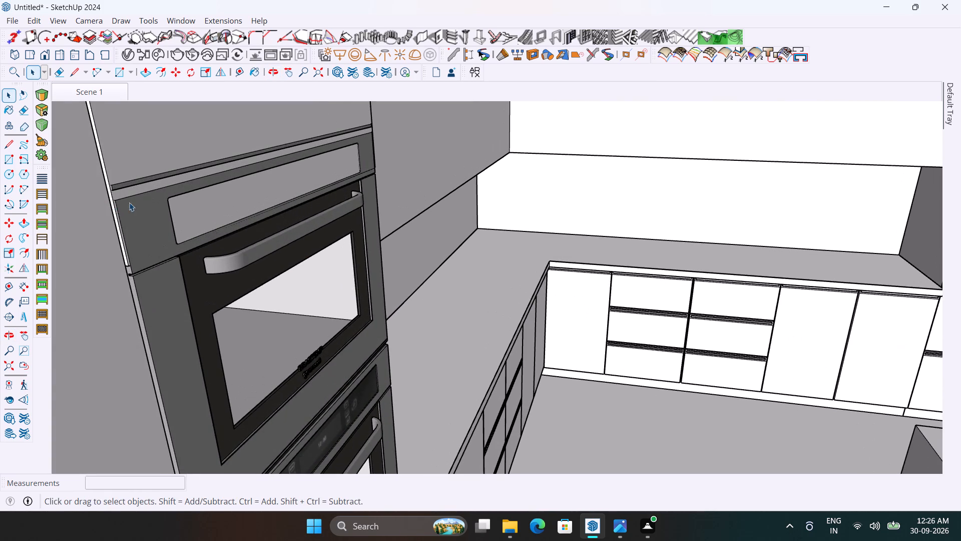
{"action": "scroll", "coordinate": [114, 258], "scroll_direction": "up", "scroll_amount": 4}
{"action": "double_click", "coordinate": [132, 256]}
{"action": "scroll", "coordinate": [131, 282], "scroll_direction": "up", "scroll_amount": 4}
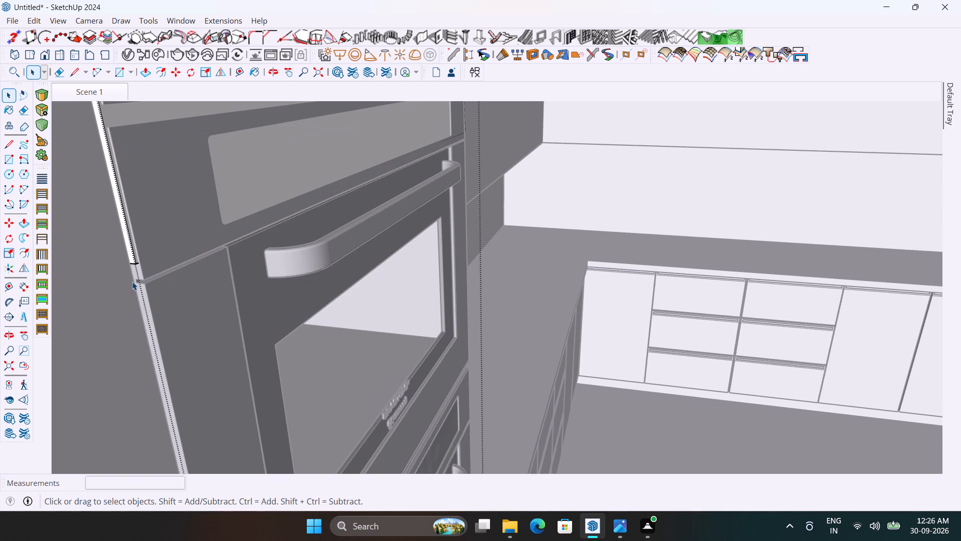
{"action": "key", "text": "p"}
{"action": "scroll", "coordinate": [130, 269], "scroll_direction": "up", "scroll_amount": 7}
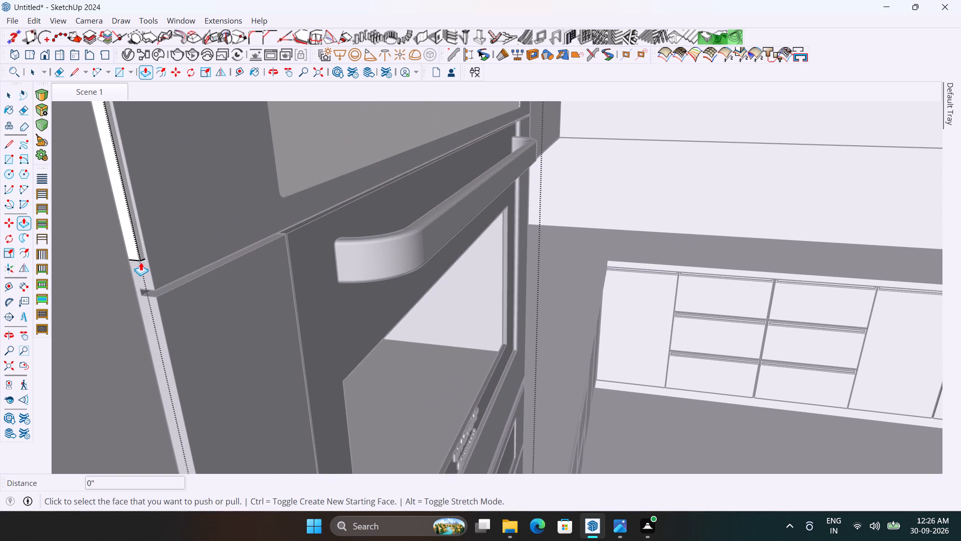
{"action": "middle_click_drag", "start_coordinate": [141, 262], "coordinate": [160, 173]}
{"action": "scroll", "coordinate": [202, 258], "scroll_direction": "down", "scroll_amount": 3}
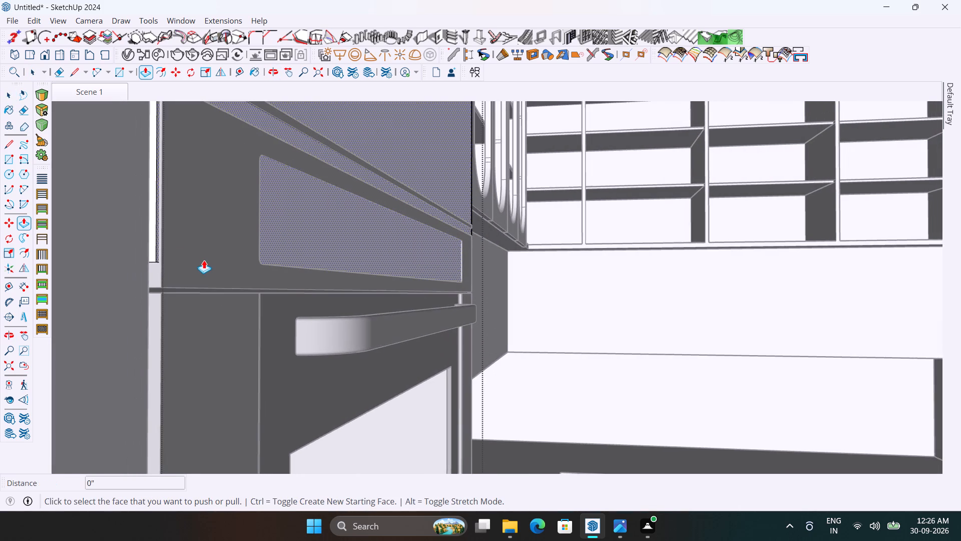
{"action": "scroll", "coordinate": [204, 260], "scroll_direction": "down", "scroll_amount": 4}
{"action": "scroll", "coordinate": [162, 268], "scroll_direction": "up", "scroll_amount": 3}
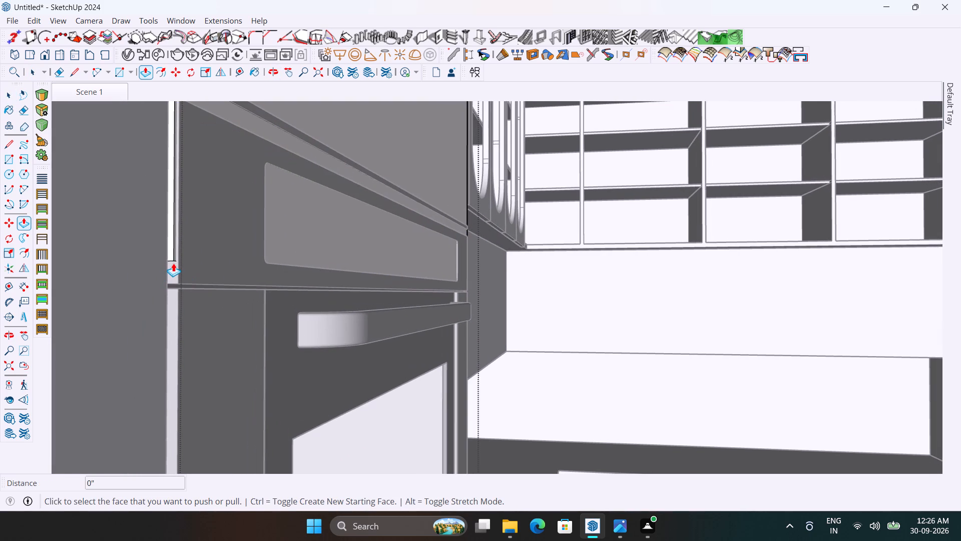
{"action": "left_click", "coordinate": [173, 263]}
{"action": "scroll", "coordinate": [189, 225], "scroll_direction": "down", "scroll_amount": 11}
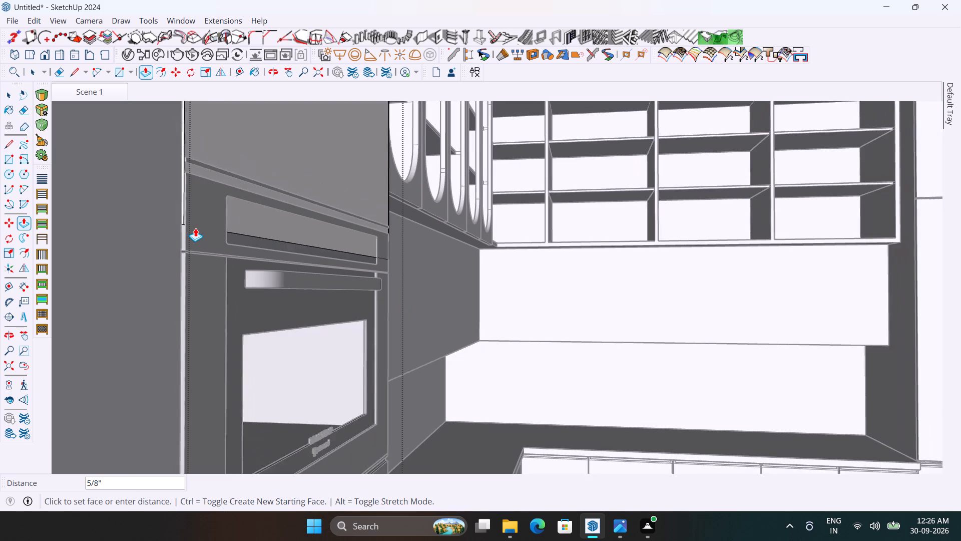
{"action": "scroll", "coordinate": [172, 158], "scroll_direction": "up", "scroll_amount": 11}
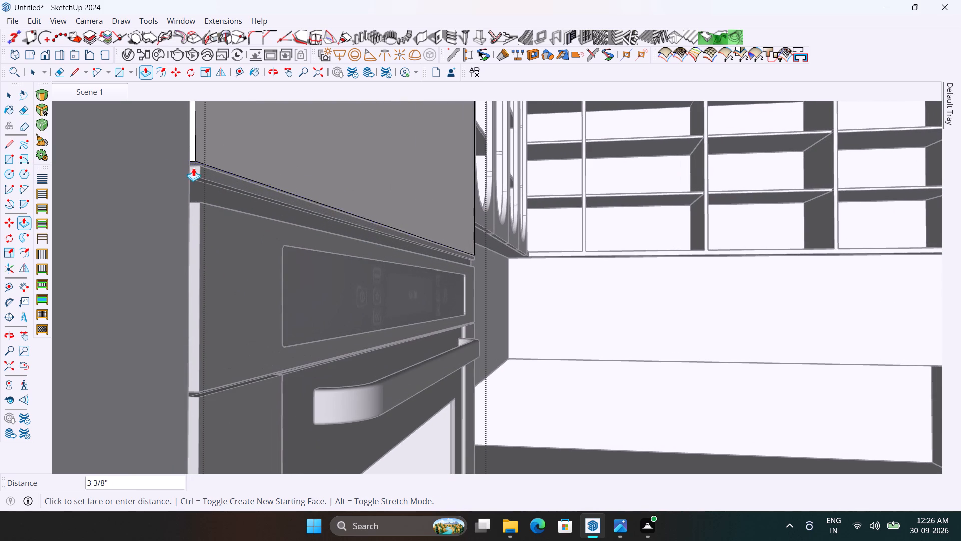
{"action": "left_click", "coordinate": [197, 165]}
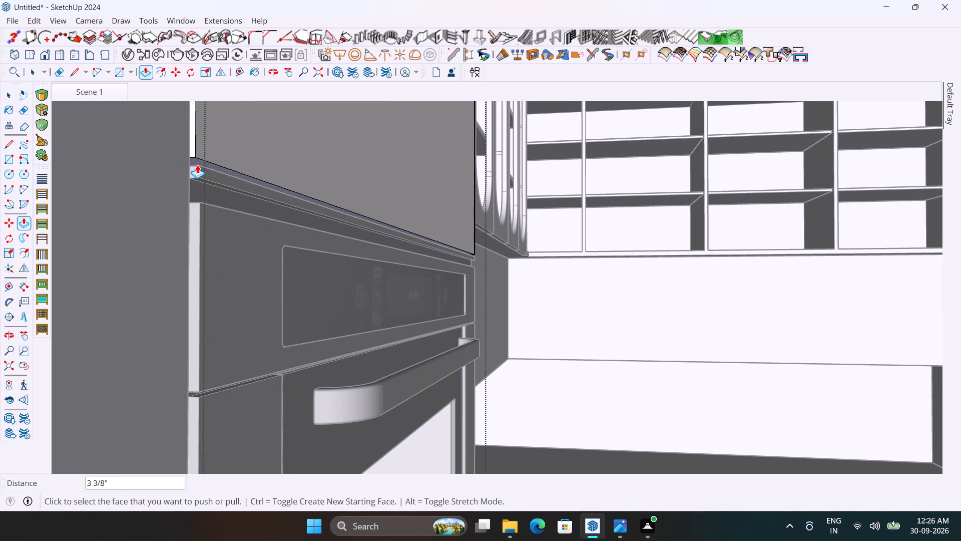
{"action": "scroll", "coordinate": [372, 202], "scroll_direction": "down", "scroll_amount": 11}
{"action": "key", "text": "space"}
{"action": "scroll", "coordinate": [455, 228], "scroll_direction": "down", "scroll_amount": 14}
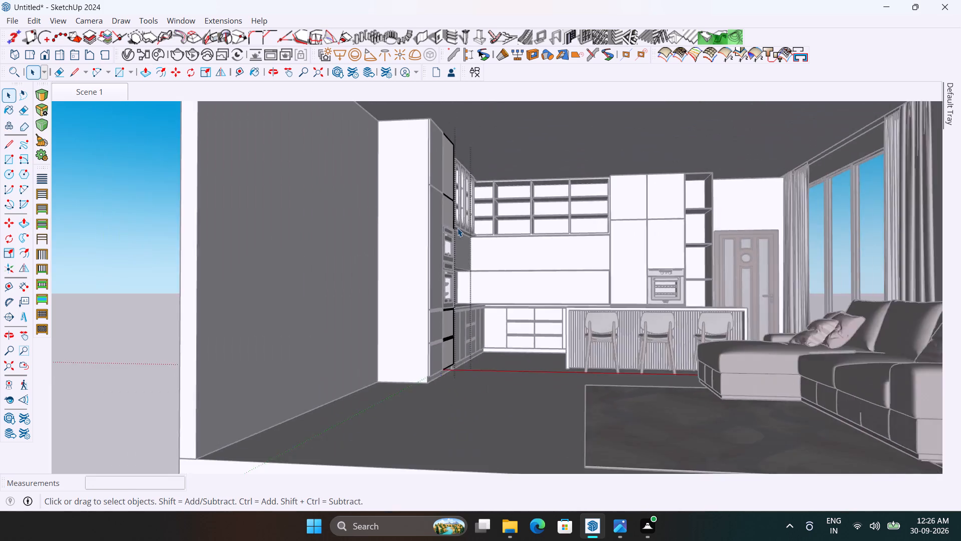
{"action": "scroll", "coordinate": [457, 228], "scroll_direction": "down", "scroll_amount": 3}
{"action": "left_click", "coordinate": [243, 223]}
Delete the spare oven left standing outside the room.
{"action": "scroll", "coordinate": [392, 232], "scroll_direction": "up", "scroll_amount": 3}
{"action": "scroll", "coordinate": [400, 238], "scroll_direction": "down", "scroll_amount": 3}
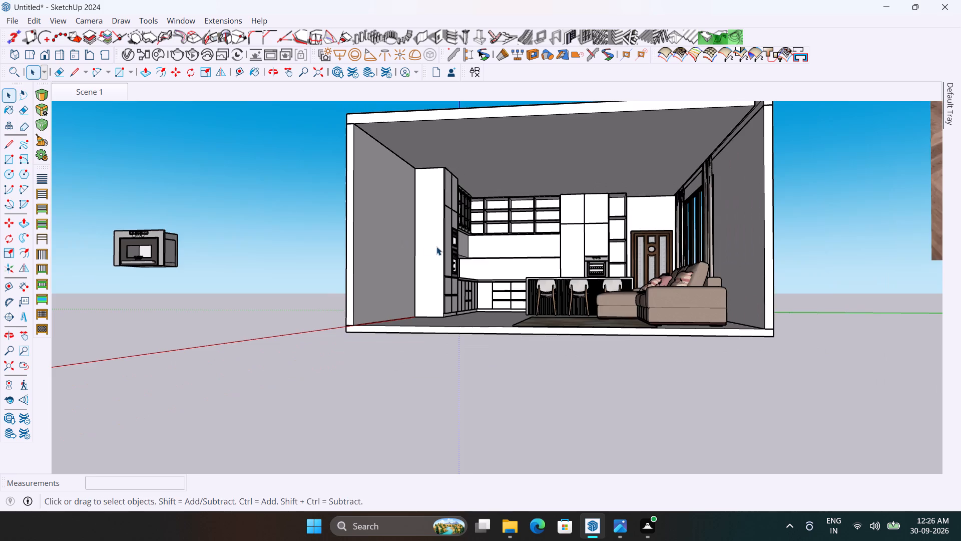
{"action": "middle_click_drag", "start_coordinate": [436, 246], "coordinate": [328, 298]}
{"action": "left_click_drag", "start_coordinate": [120, 335], "coordinate": [99, 316]}
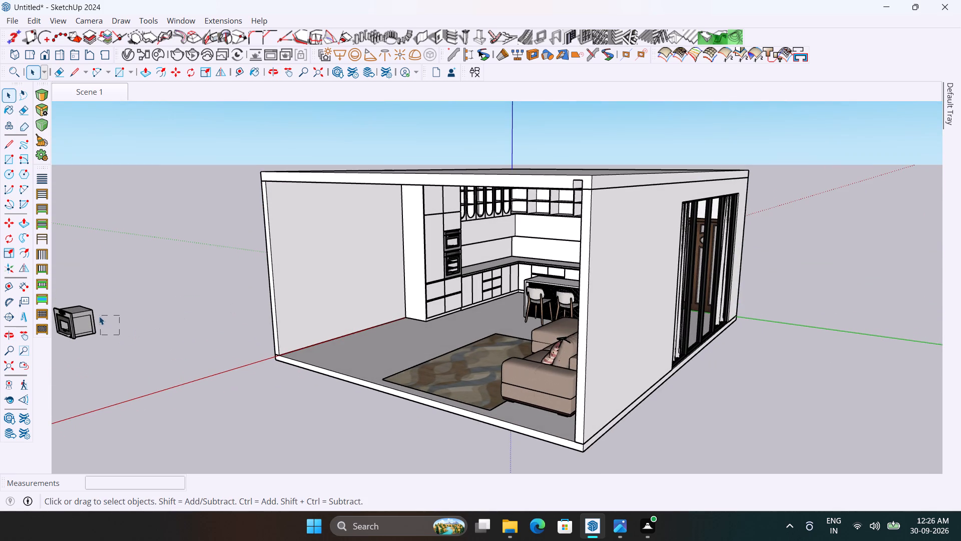
{"action": "left_click_drag", "start_coordinate": [99, 316], "coordinate": [94, 313]}
{"action": "key", "text": "Delete"}
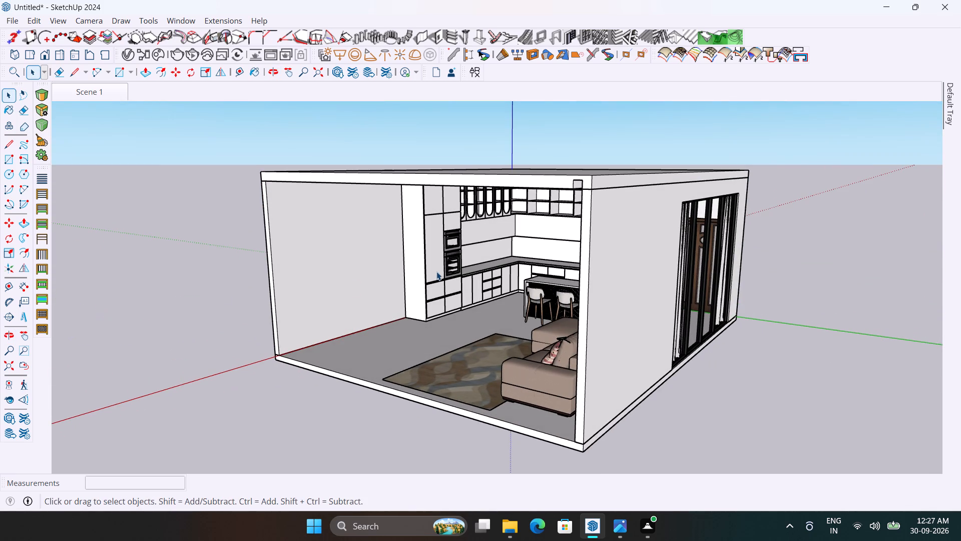
Copy the row of six arched shutters about 3' 10 1/2" away from its wall cabinet, out towards the room.
{"action": "scroll", "coordinate": [513, 244], "scroll_direction": "up", "scroll_amount": 4}
{"action": "middle_click_drag", "start_coordinate": [488, 238], "coordinate": [539, 235]}
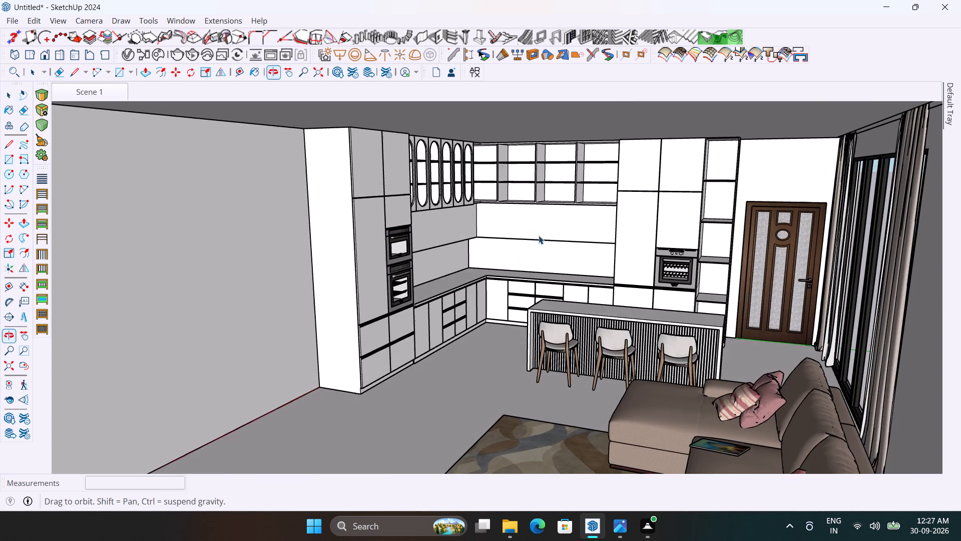
{"action": "scroll", "coordinate": [634, 196], "scroll_direction": "up", "scroll_amount": 3}
{"action": "middle_click_drag", "start_coordinate": [645, 196], "coordinate": [614, 190]}
{"action": "scroll", "coordinate": [439, 192], "scroll_direction": "down", "scroll_amount": 2}
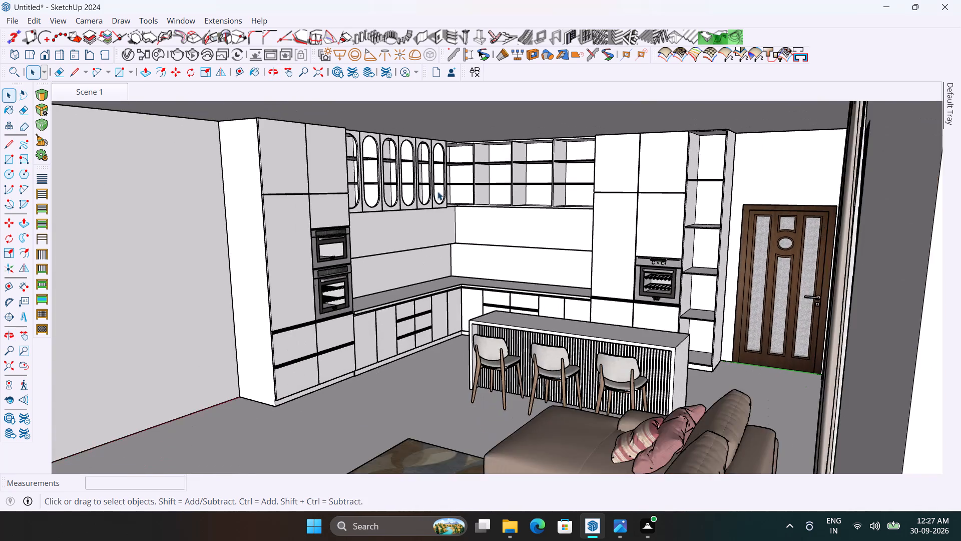
{"action": "scroll", "coordinate": [472, 184], "scroll_direction": "up", "scroll_amount": 4}
{"action": "scroll", "coordinate": [397, 203], "scroll_direction": "up", "scroll_amount": 3}
{"action": "scroll", "coordinate": [450, 211], "scroll_direction": "down", "scroll_amount": 2}
{"action": "middle_click_drag", "start_coordinate": [471, 218], "coordinate": [458, 216]}
{"action": "scroll", "coordinate": [460, 218], "scroll_direction": "up", "scroll_amount": 3}
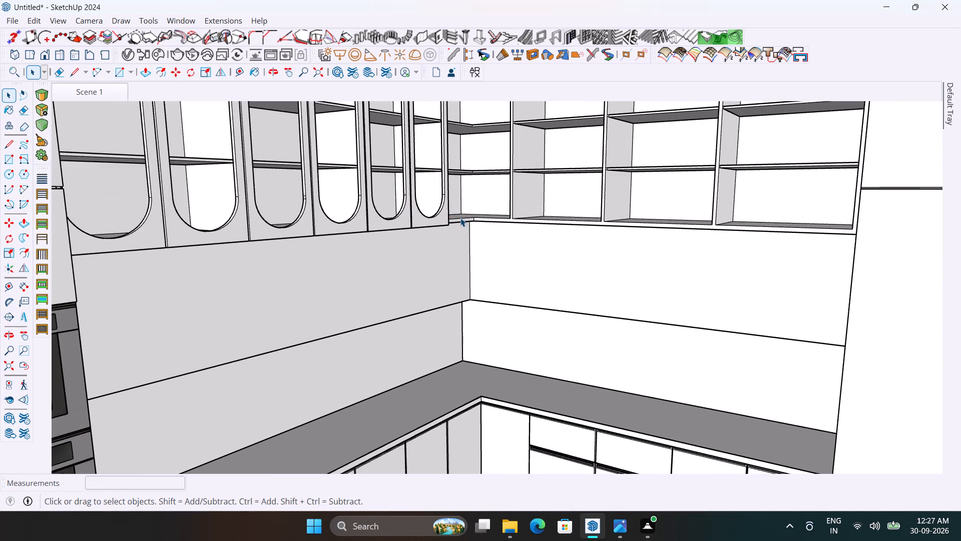
{"action": "left_click", "coordinate": [410, 219]}
{"action": "scroll", "coordinate": [430, 214], "scroll_direction": "down", "scroll_amount": 5}
{"action": "scroll", "coordinate": [433, 214], "scroll_direction": "up", "scroll_amount": 3}
{"action": "scroll", "coordinate": [434, 214], "scroll_direction": "down", "scroll_amount": 3}
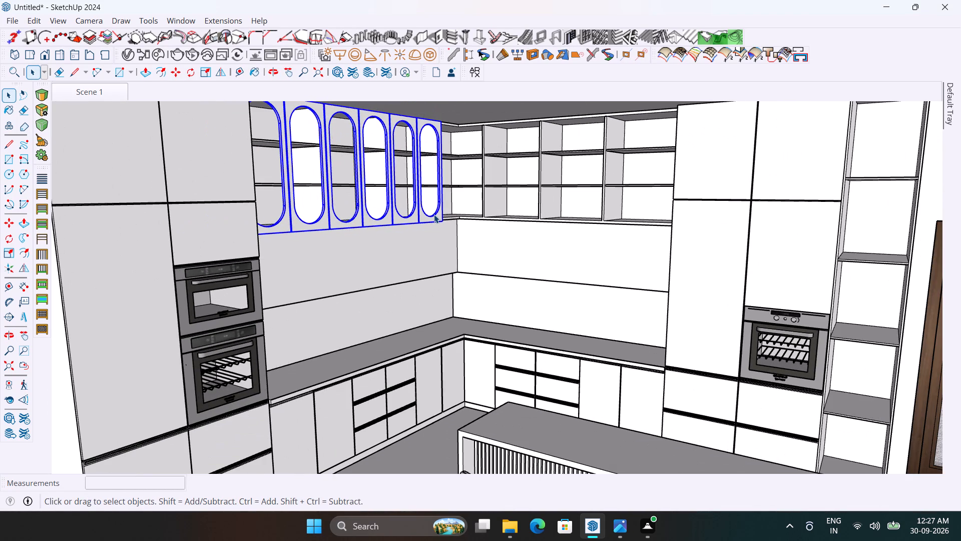
{"action": "key", "text": "m"}
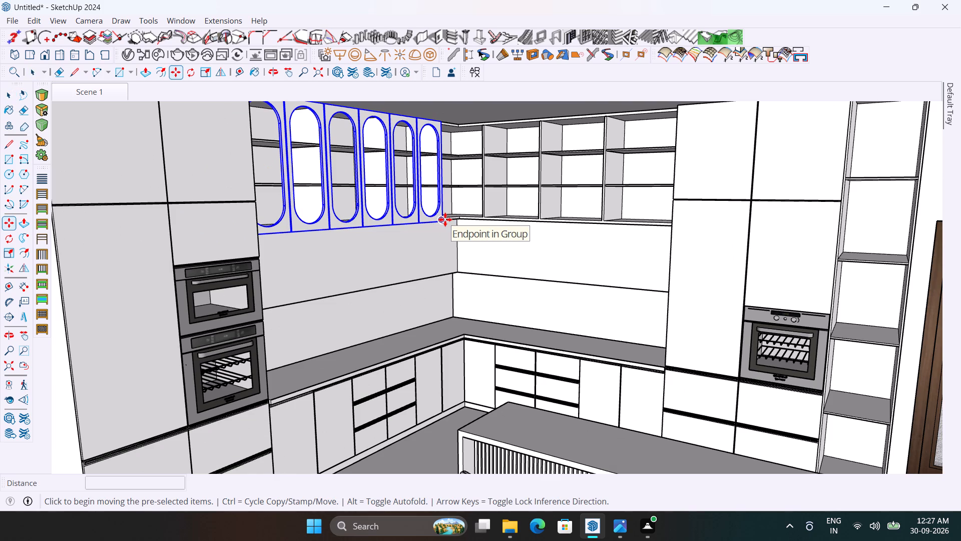
{"action": "left_click", "coordinate": [445, 219], "text": "ctrl"}
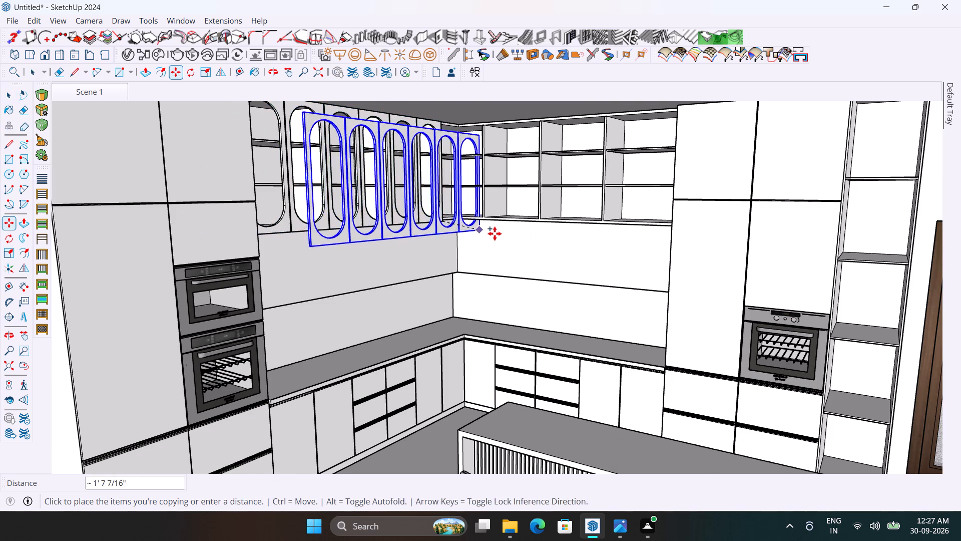
{"action": "left_click", "coordinate": [554, 249]}
Rotate the copied arched shutters 90° about the vertical axis so they run parallel to the back wall.
{"action": "middle_click_drag", "start_coordinate": [546, 261], "coordinate": [544, 276]}
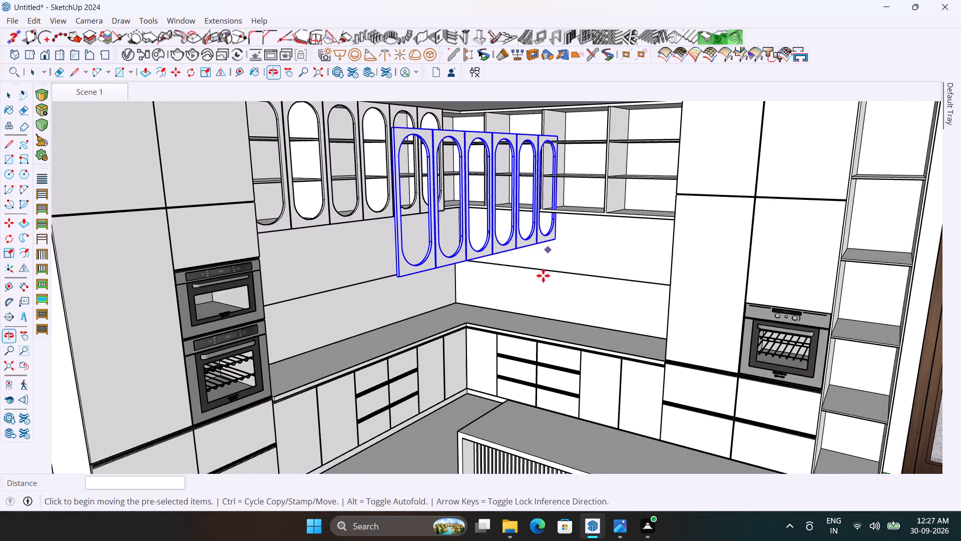
{"action": "scroll", "coordinate": [496, 256], "scroll_direction": "up", "scroll_amount": 2}
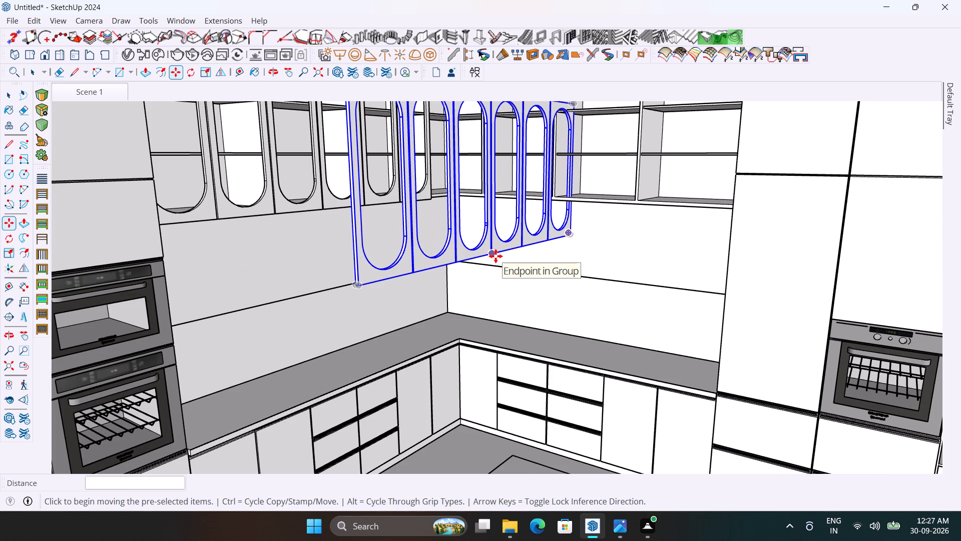
{"action": "key", "text": "q"}
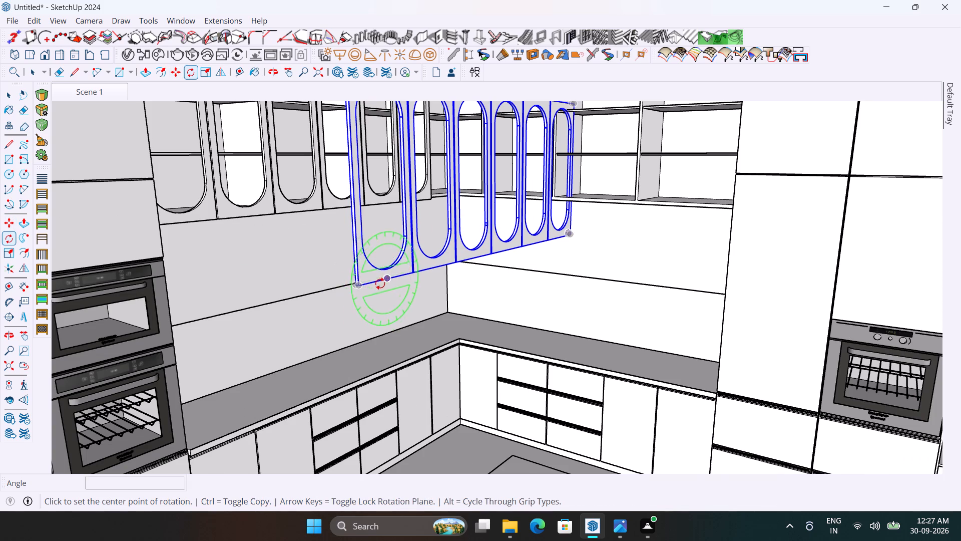
{"action": "scroll", "coordinate": [438, 259], "scroll_direction": "down", "scroll_amount": 6}
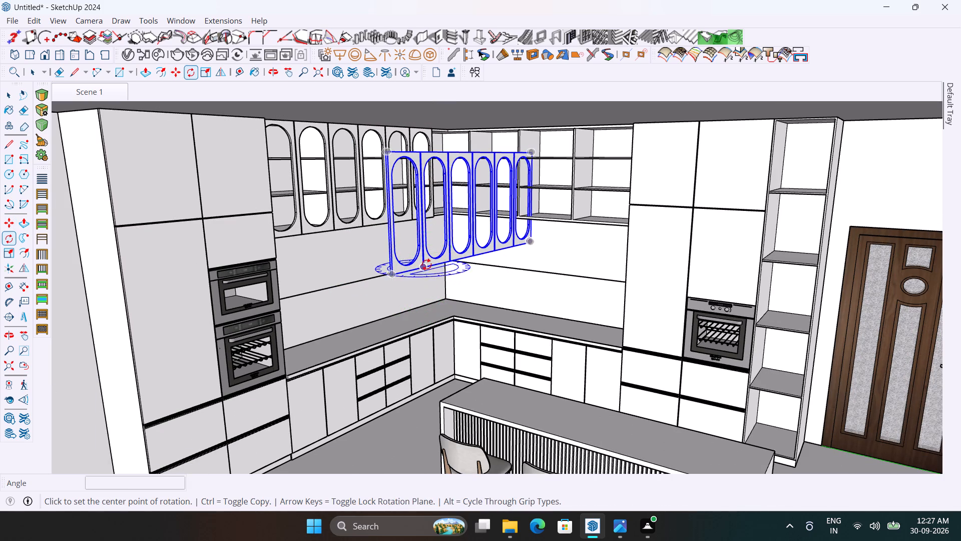
{"action": "left_click", "coordinate": [413, 261]}
{"action": "left_click", "coordinate": [348, 269]}
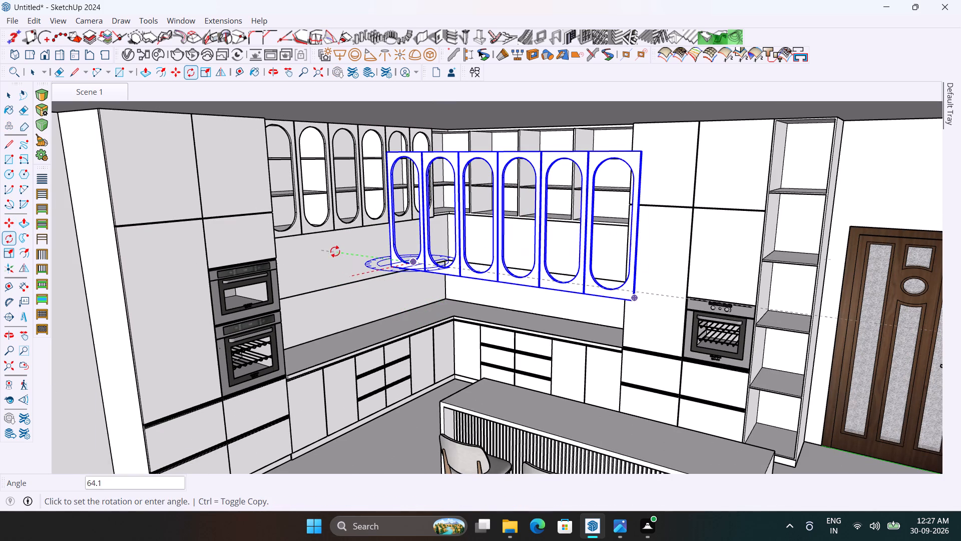
{"action": "left_click", "coordinate": [335, 251]}
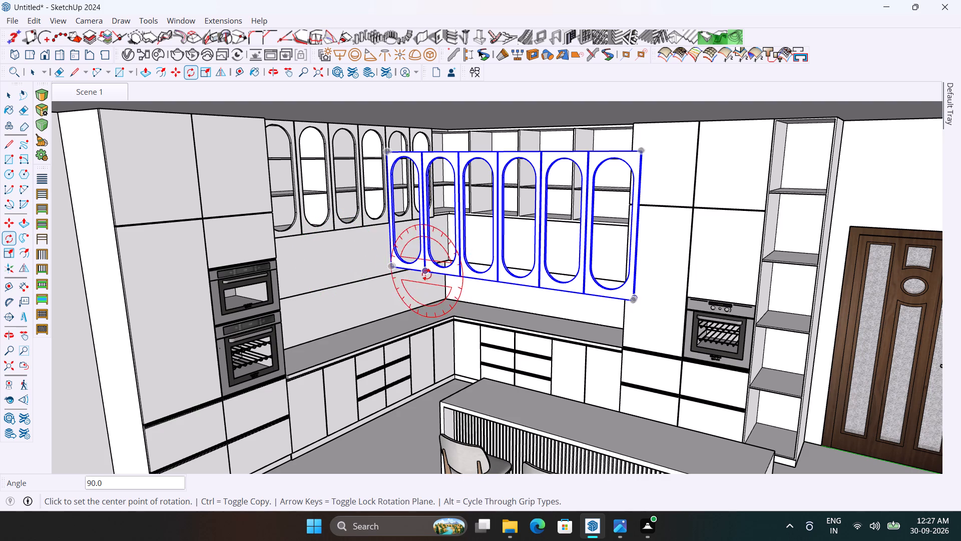
Move the rotated arched shutters onto the back wall's open upper shelves, snapping their lower corner to the unit's bottom front corner beside the tall cabinet.
{"action": "key", "text": "m"}
{"action": "scroll", "coordinate": [603, 289], "scroll_direction": "up", "scroll_amount": 2}
{"action": "middle_click_drag", "start_coordinate": [657, 333], "coordinate": [786, 347]}
{"action": "scroll", "coordinate": [705, 273], "scroll_direction": "up", "scroll_amount": 4}
{"action": "scroll", "coordinate": [668, 305], "scroll_direction": "up", "scroll_amount": 3}
{"action": "middle_click_drag", "start_coordinate": [668, 306], "coordinate": [590, 308]}
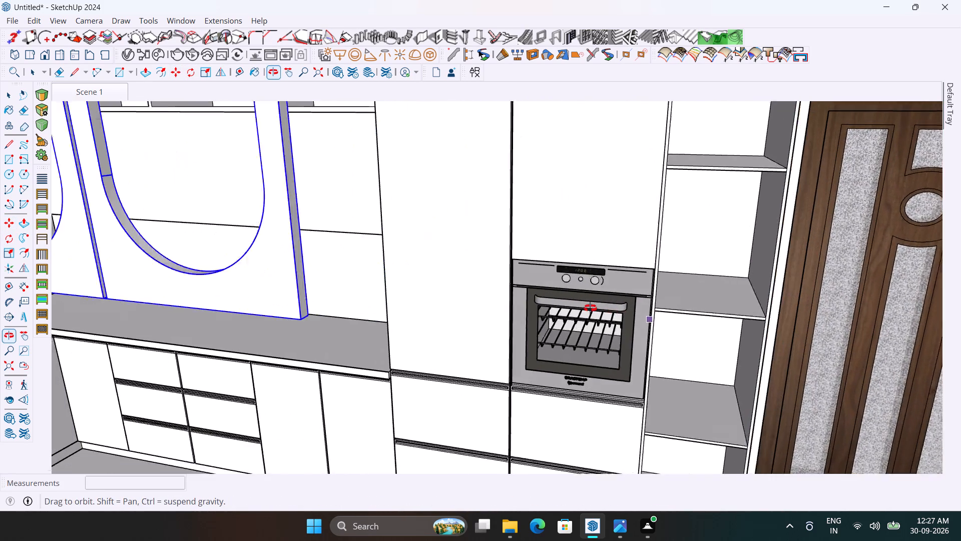
{"action": "middle_click_drag", "start_coordinate": [590, 308], "coordinate": [586, 307]}
{"action": "left_click", "coordinate": [179, 301]}
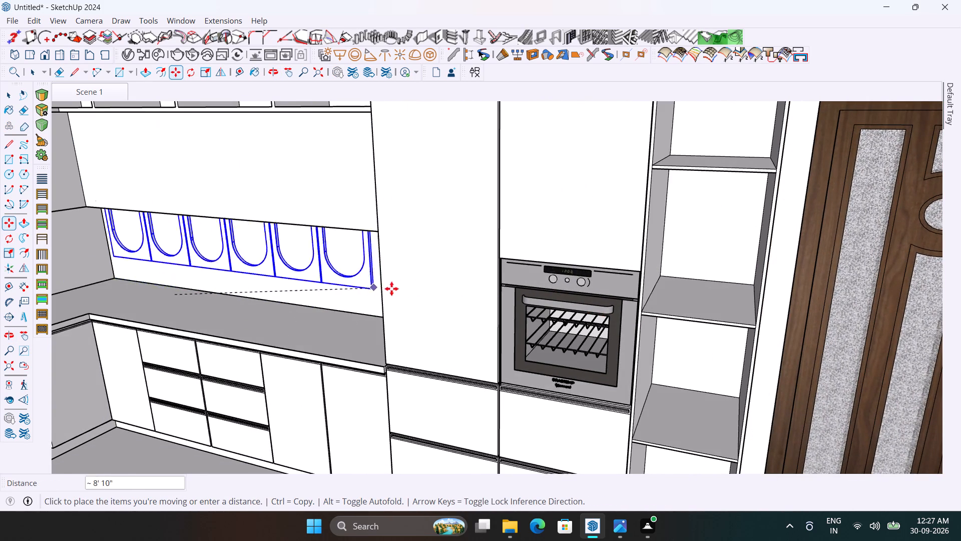
{"action": "scroll", "coordinate": [392, 289], "scroll_direction": "down", "scroll_amount": 5}
{"action": "middle_click_drag", "start_coordinate": [423, 297], "coordinate": [770, 250]}
{"action": "scroll", "coordinate": [293, 183], "scroll_direction": "up", "scroll_amount": 3}
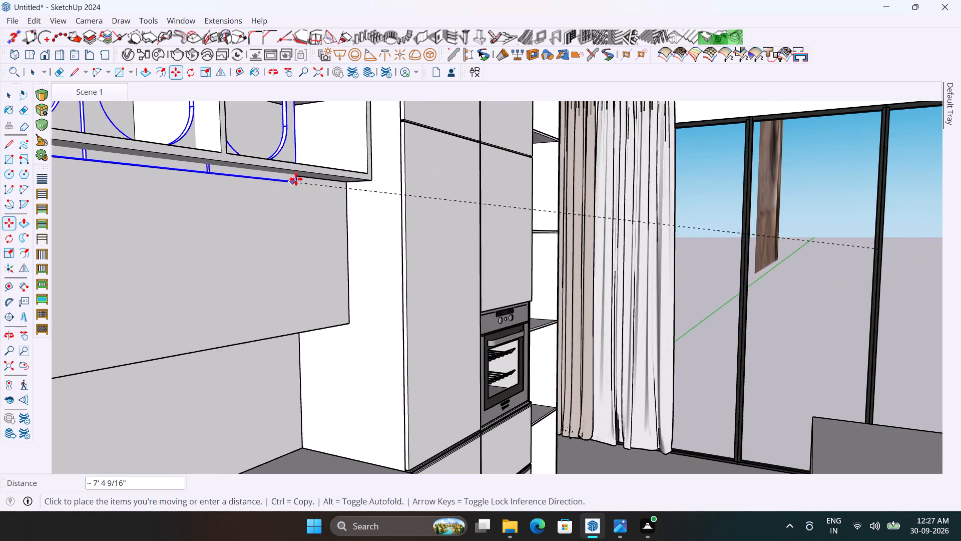
{"action": "scroll", "coordinate": [346, 167], "scroll_direction": "up", "scroll_amount": 4}
{"action": "scroll", "coordinate": [384, 180], "scroll_direction": "up", "scroll_amount": 4}
{"action": "left_click", "coordinate": [384, 192]}
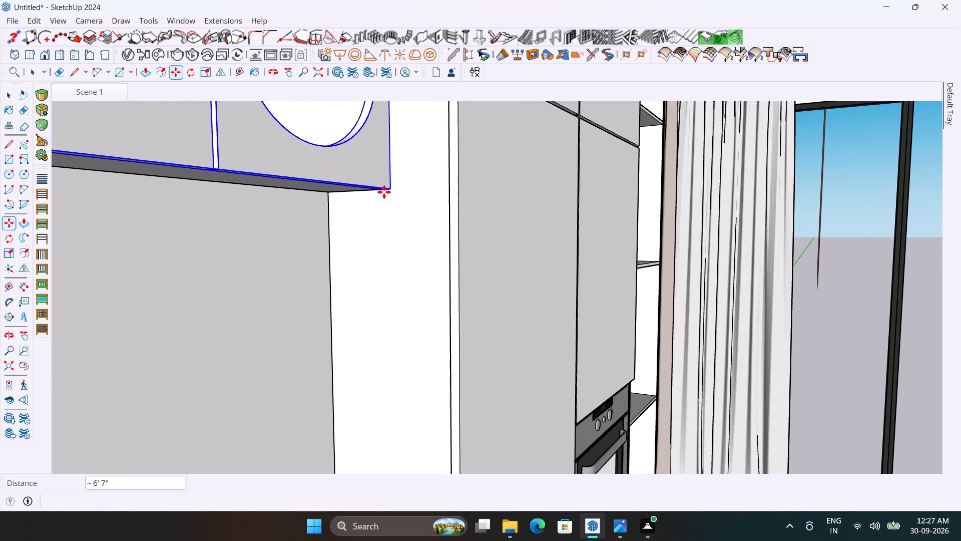
{"action": "scroll", "coordinate": [458, 212], "scroll_direction": "down", "scroll_amount": 11}
{"action": "scroll", "coordinate": [549, 257], "scroll_direction": "down", "scroll_amount": 5}
{"action": "key", "text": "space"}
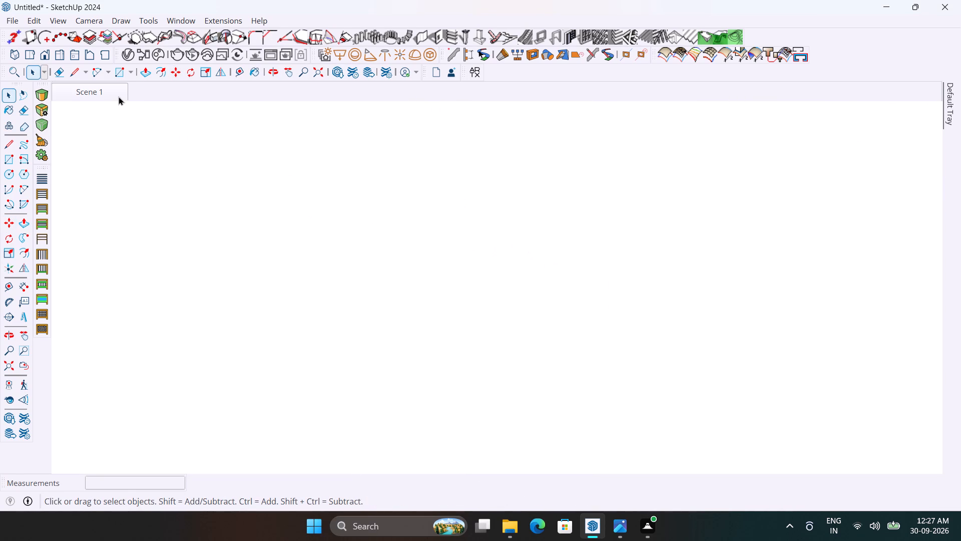
{"action": "left_click", "coordinate": [118, 96]}
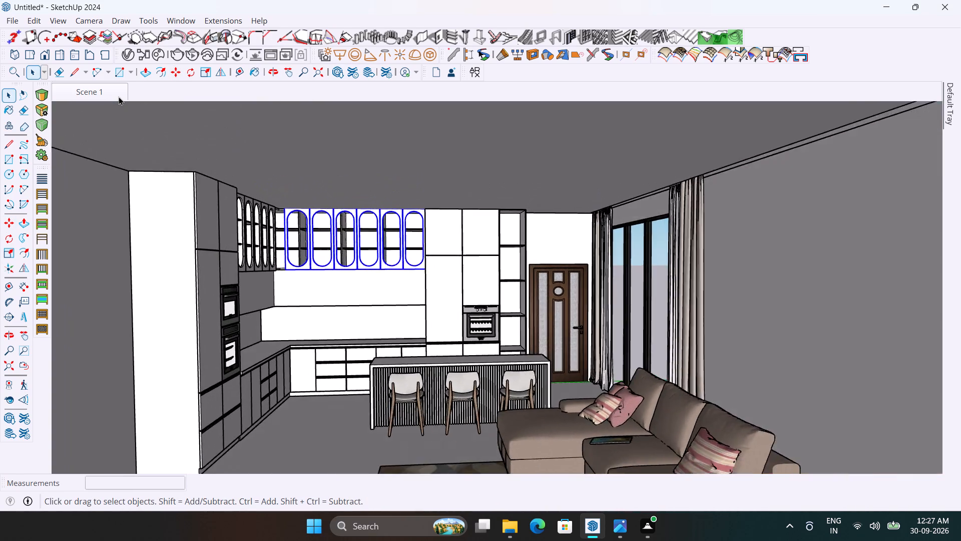
{"action": "scroll", "coordinate": [445, 262], "scroll_direction": "down", "scroll_amount": 1}
{"action": "left_click", "coordinate": [850, 316]}
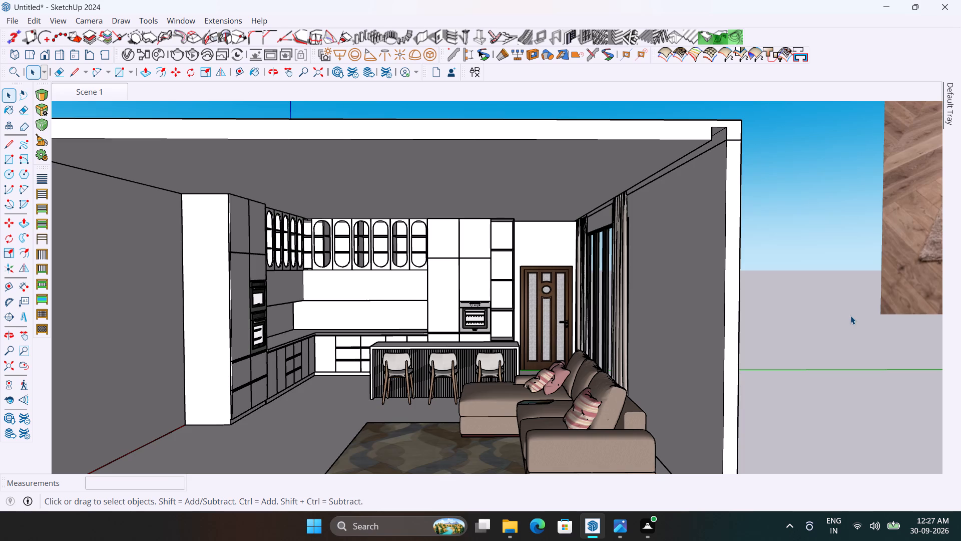
Examine how the row of arched shutters sits on the back wall's upper shelves and against the tall cabinet.
{"action": "scroll", "coordinate": [395, 255], "scroll_direction": "up", "scroll_amount": 11}
{"action": "middle_click_drag", "start_coordinate": [395, 255], "coordinate": [395, 256]}
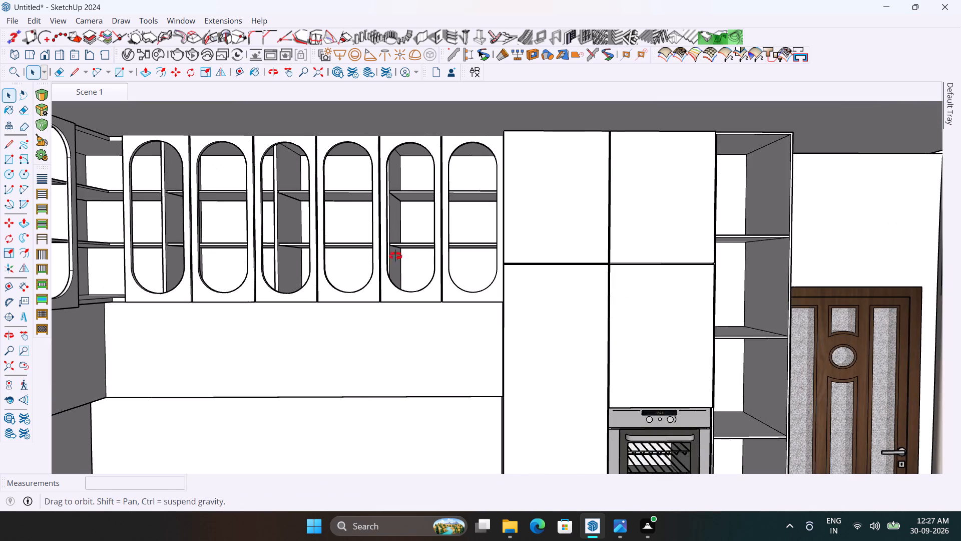
{"action": "middle_click_drag", "start_coordinate": [395, 256], "coordinate": [417, 292]}
{"action": "scroll", "coordinate": [405, 287], "scroll_direction": "up", "scroll_amount": 4}
{"action": "middle_click_drag", "start_coordinate": [421, 287], "coordinate": [424, 289]}
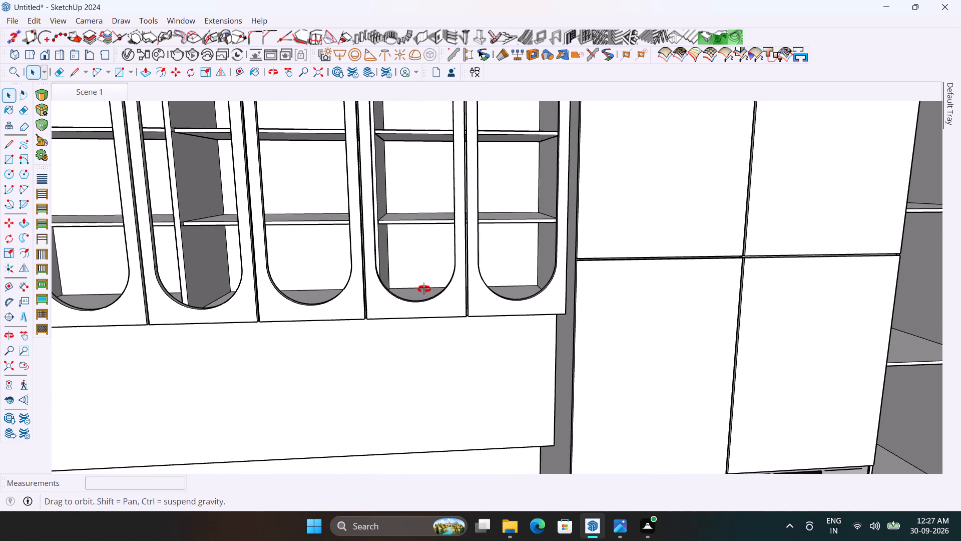
{"action": "middle_click_drag", "start_coordinate": [424, 289], "coordinate": [442, 306]}
{"action": "scroll", "coordinate": [538, 251], "scroll_direction": "down", "scroll_amount": 5}
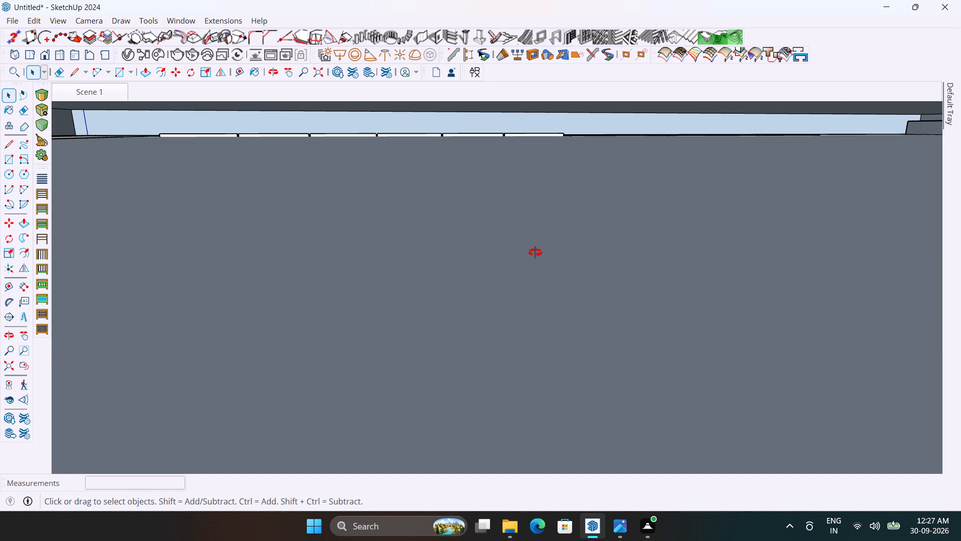
{"action": "middle_click_drag", "start_coordinate": [535, 252], "coordinate": [507, 216]}
{"action": "left_click", "coordinate": [106, 97]}
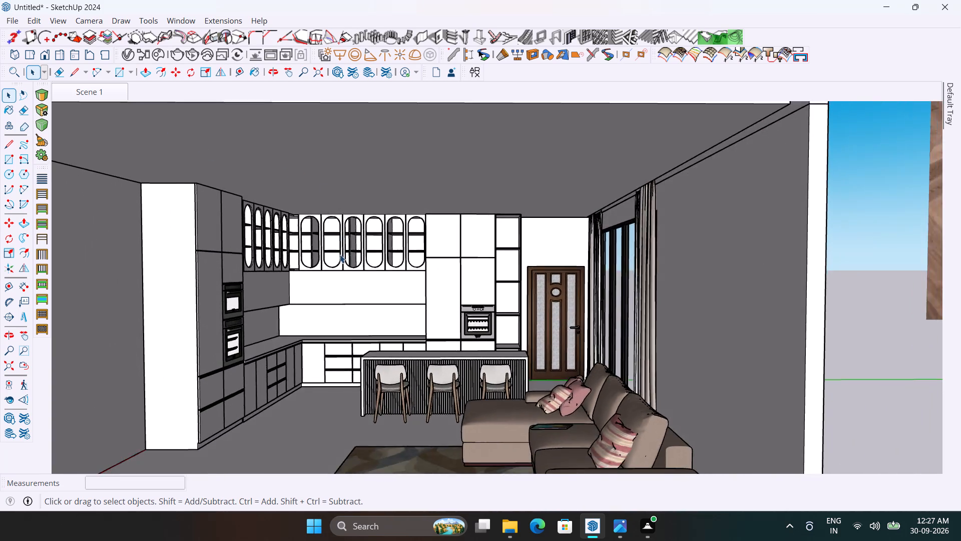
Inside the back wall's shutter group, delete the four arched shutters farthest from the tall cabinet.
{"action": "scroll", "coordinate": [340, 256], "scroll_direction": "up", "scroll_amount": 8}
{"action": "middle_click_drag", "start_coordinate": [364, 276], "coordinate": [337, 289]}
{"action": "scroll", "coordinate": [381, 276], "scroll_direction": "up", "scroll_amount": 3}
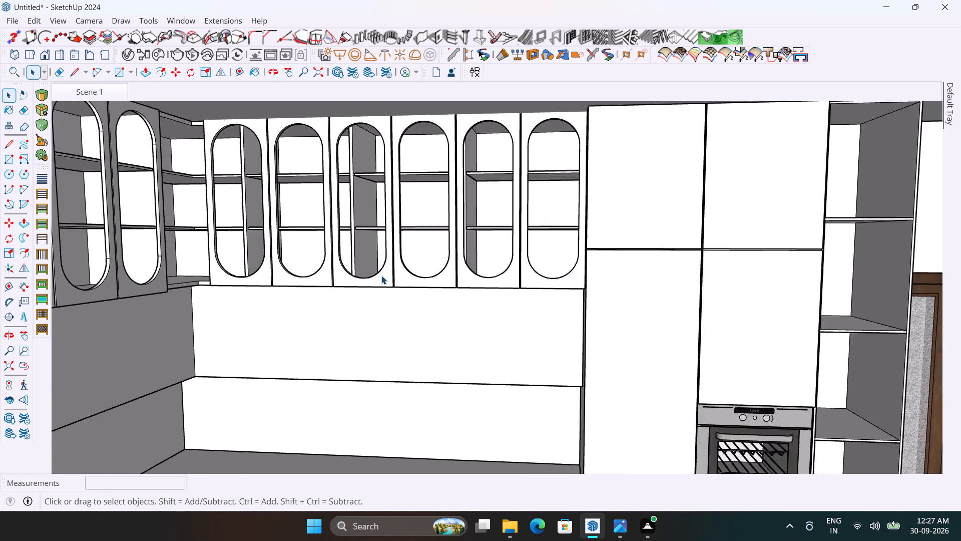
{"action": "scroll", "coordinate": [381, 276], "scroll_direction": "up", "scroll_amount": 2}
{"action": "middle_click_drag", "start_coordinate": [426, 279], "coordinate": [404, 282]}
{"action": "double_click", "coordinate": [406, 282]}
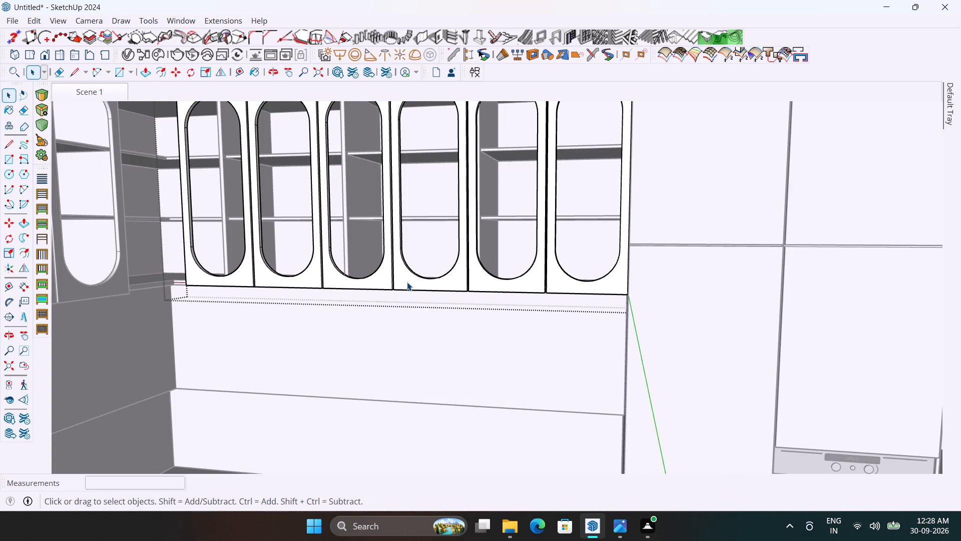
{"action": "double_click", "coordinate": [409, 282]}
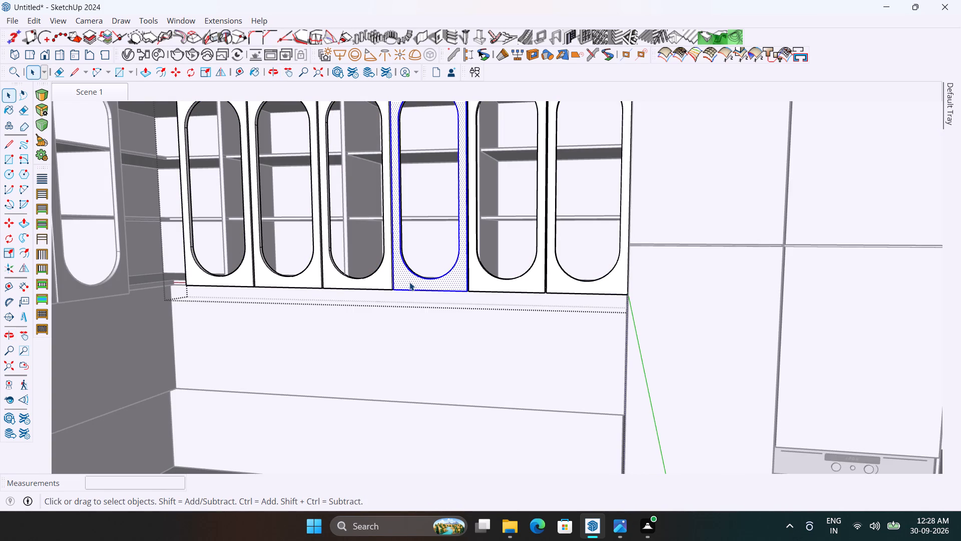
{"action": "left_click", "coordinate": [409, 282]}
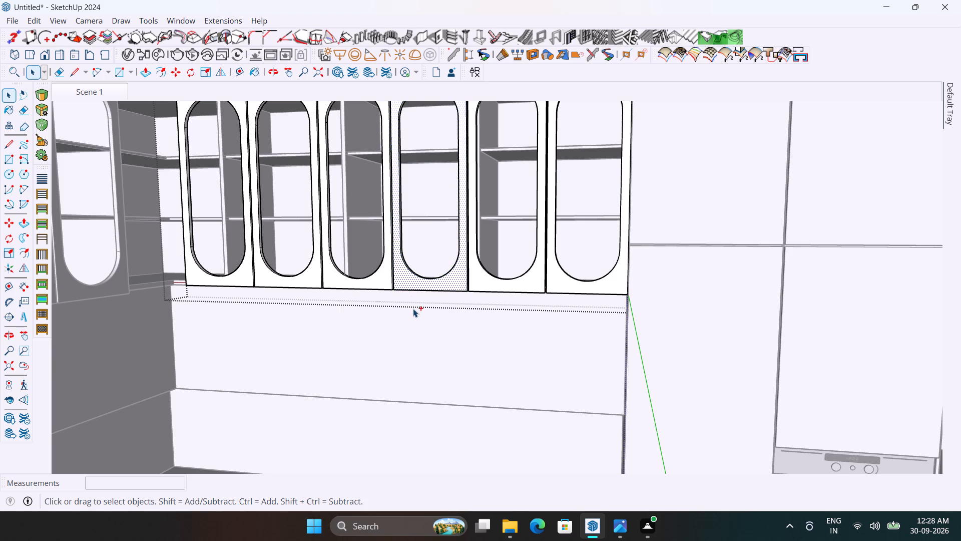
{"action": "left_click_drag", "start_coordinate": [413, 309], "coordinate": [229, 236]}
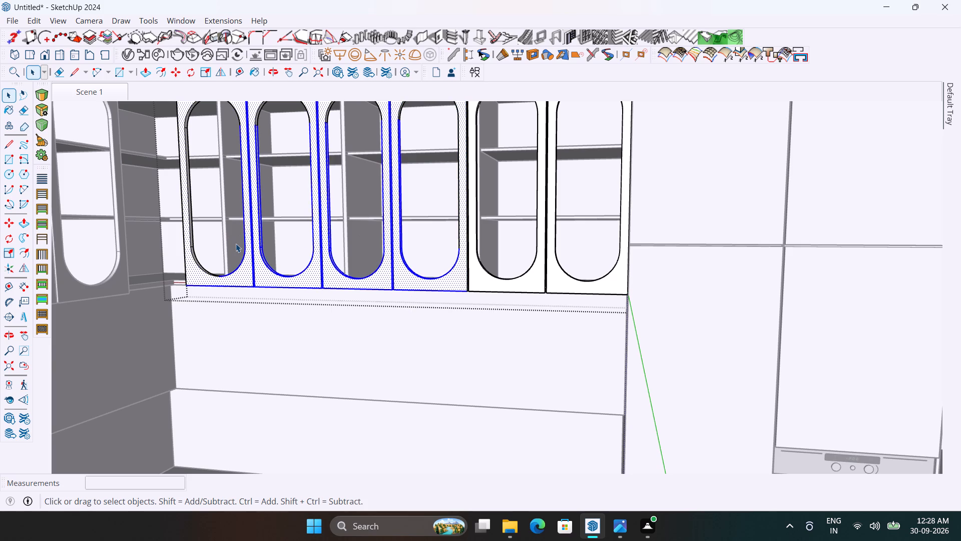
{"action": "key", "text": "Delete"}
Delete the leftover arch curves and vertical edges of the removed shutters from the open shelves.
{"action": "scroll", "coordinate": [322, 248], "scroll_direction": "down", "scroll_amount": 1}
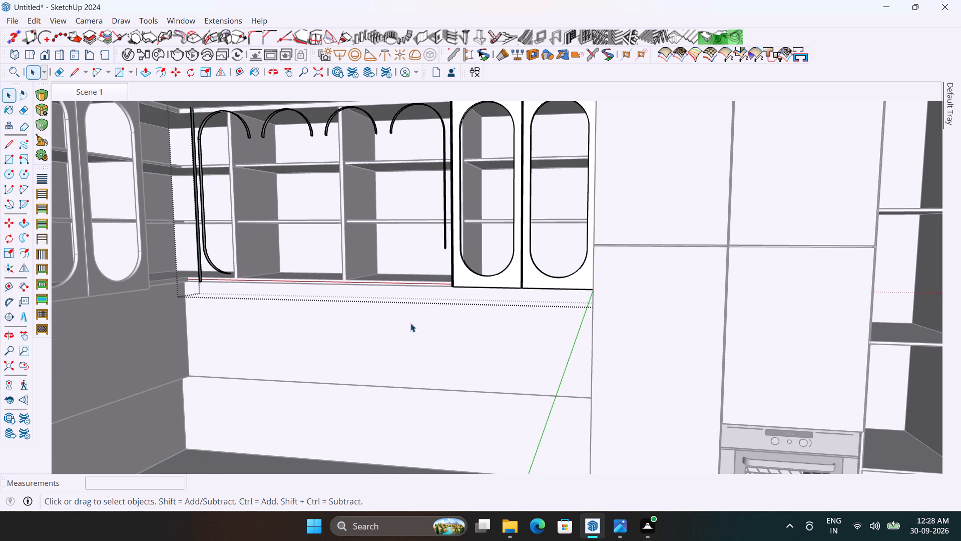
{"action": "left_click_drag", "start_coordinate": [410, 326], "coordinate": [190, 95]}
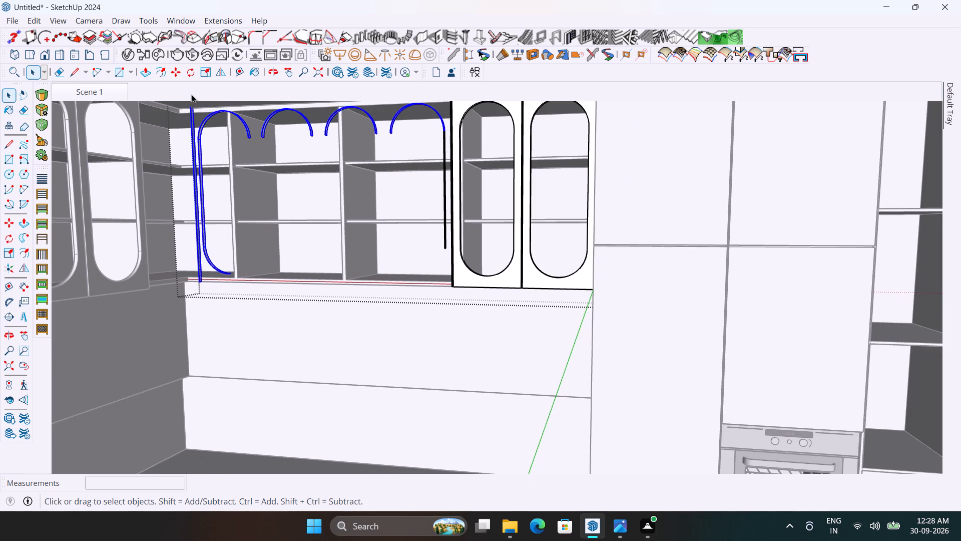
{"action": "key", "text": "Delete"}
{"action": "scroll", "coordinate": [216, 247], "scroll_direction": "down", "scroll_amount": 3}
{"action": "scroll", "coordinate": [387, 252], "scroll_direction": "up", "scroll_amount": 3}
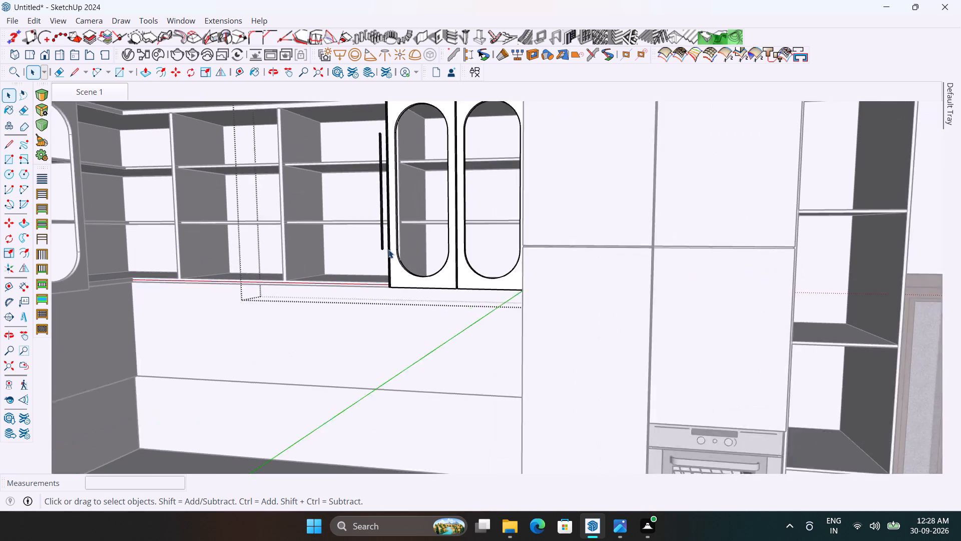
{"action": "scroll", "coordinate": [388, 249], "scroll_direction": "up", "scroll_amount": 1}
{"action": "left_click_drag", "start_coordinate": [383, 262], "coordinate": [351, 160]}
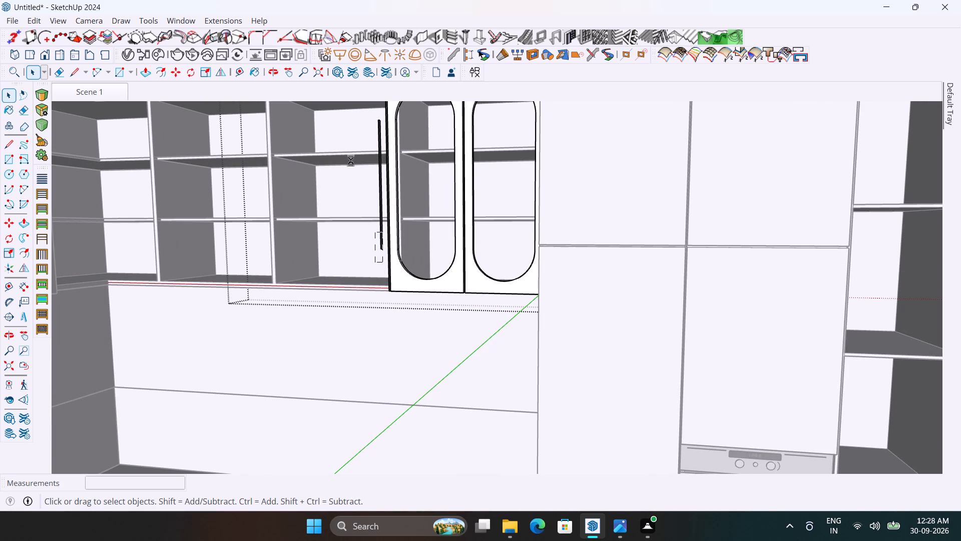
{"action": "left_click_drag", "start_coordinate": [351, 160], "coordinate": [346, 112]}
{"action": "key", "text": "Delete"}
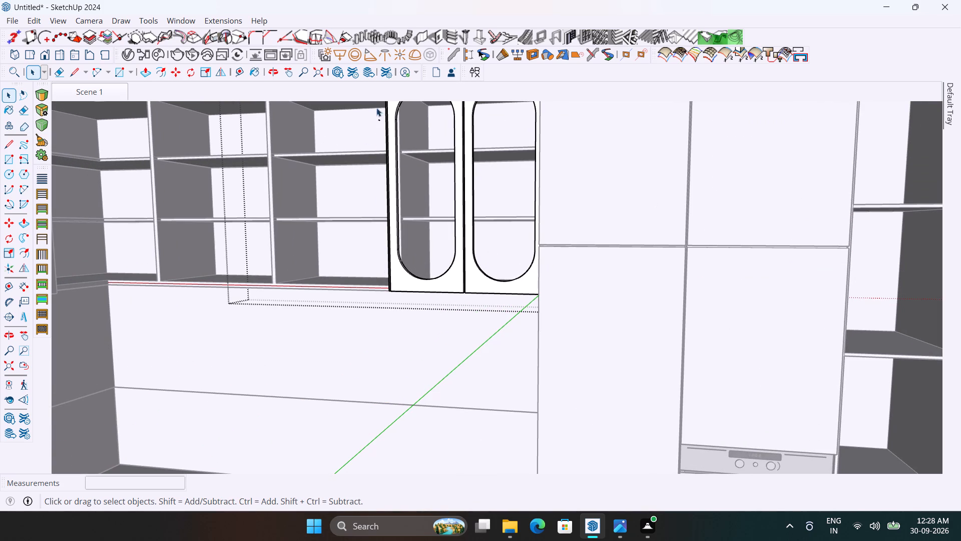
{"action": "scroll", "coordinate": [377, 123], "scroll_direction": "up", "scroll_amount": 3}
{"action": "left_click_drag", "start_coordinate": [380, 121], "coordinate": [375, 109]}
{"action": "key", "text": "Delete"}
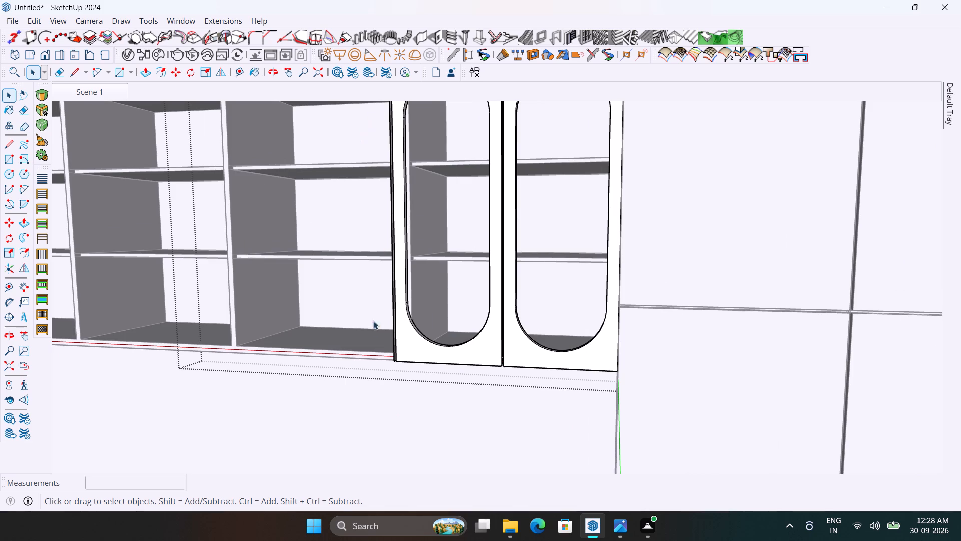
Erase the leftover narrow side face and its edges beside the outer edge of the remaining two arched shutters.
{"action": "scroll", "coordinate": [373, 321], "scroll_direction": "up", "scroll_amount": 4}
{"action": "scroll", "coordinate": [406, 393], "scroll_direction": "up", "scroll_amount": 11}
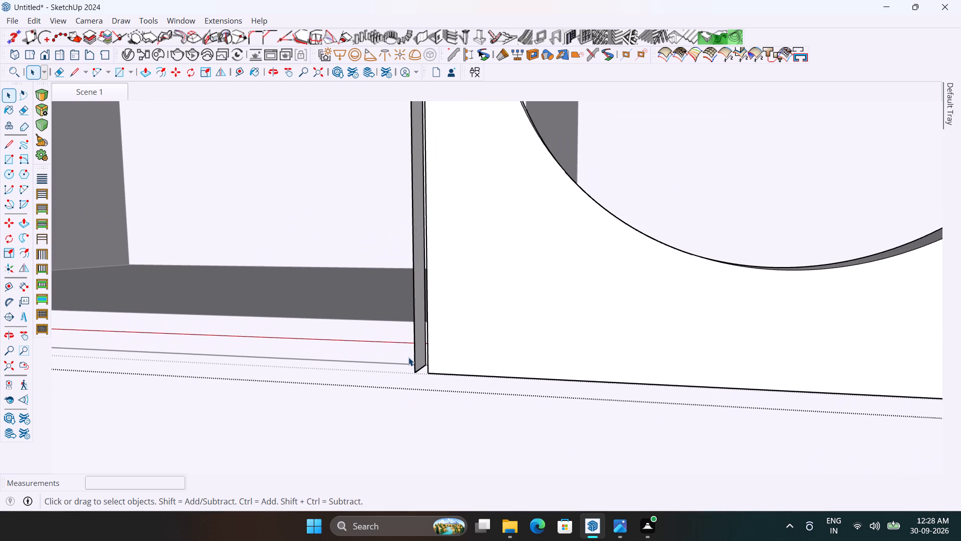
{"action": "key", "text": "p"}
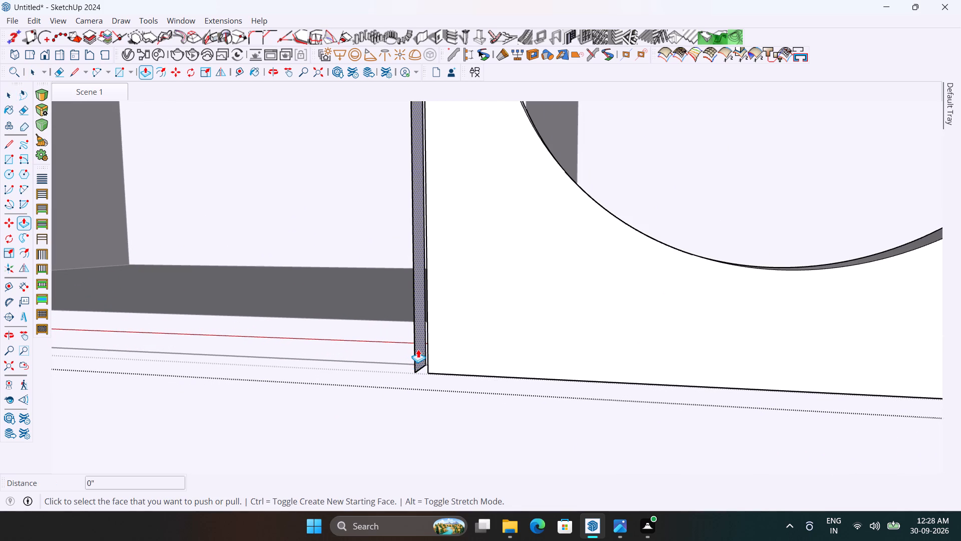
{"action": "key", "text": "Delete"}
{"action": "key", "text": "e"}
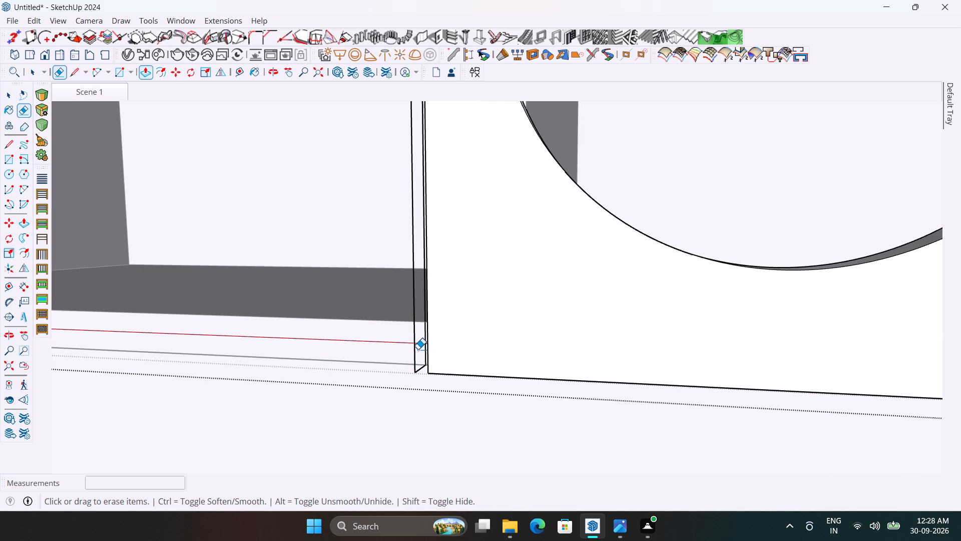
{"action": "left_click_drag", "start_coordinate": [422, 371], "coordinate": [413, 364]}
{"action": "middle_click_drag", "start_coordinate": [413, 364], "coordinate": [468, 377]}
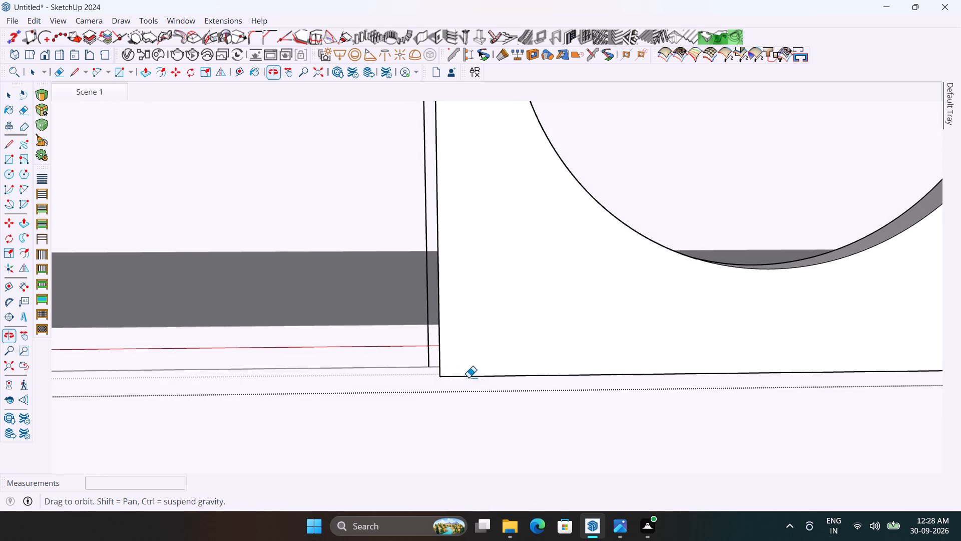
{"action": "middle_click_drag", "start_coordinate": [468, 377], "coordinate": [469, 377]}
{"action": "left_click_drag", "start_coordinate": [427, 339], "coordinate": [429, 345]}
{"action": "scroll", "coordinate": [396, 351], "scroll_direction": "down", "scroll_amount": 7}
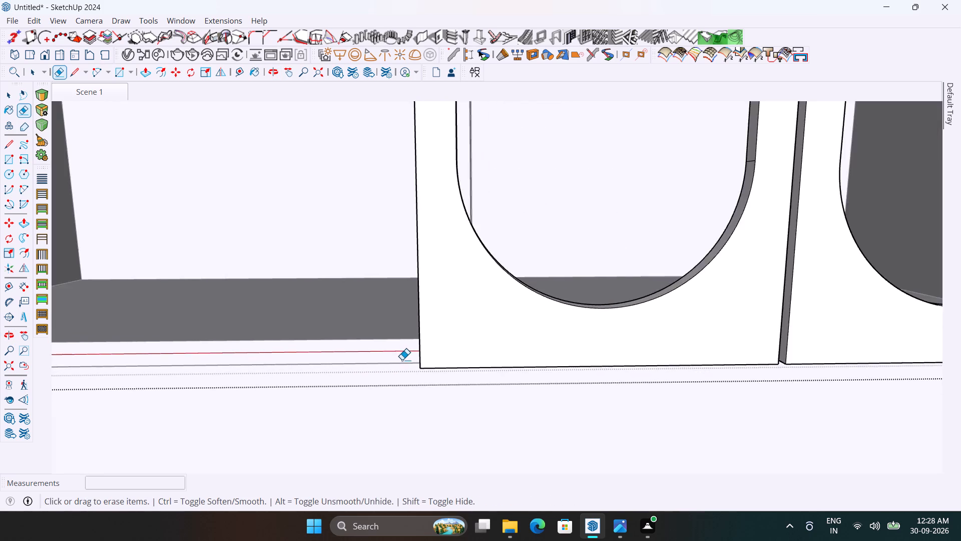
{"action": "scroll", "coordinate": [402, 360], "scroll_direction": "down", "scroll_amount": 15}
{"action": "key", "text": "space"}
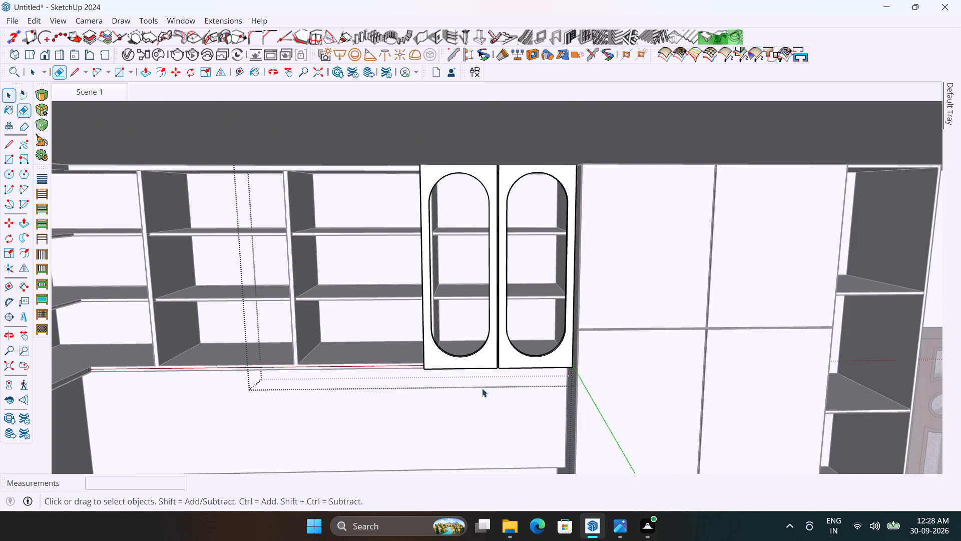
Make a group of the two remaining arched shutters beside the tall cabinet.
{"action": "scroll", "coordinate": [509, 355], "scroll_direction": "up", "scroll_amount": 2}
{"action": "middle_click_drag", "start_coordinate": [515, 355], "coordinate": [544, 368]}
{"action": "scroll", "coordinate": [544, 368], "scroll_direction": "up", "scroll_amount": 1}
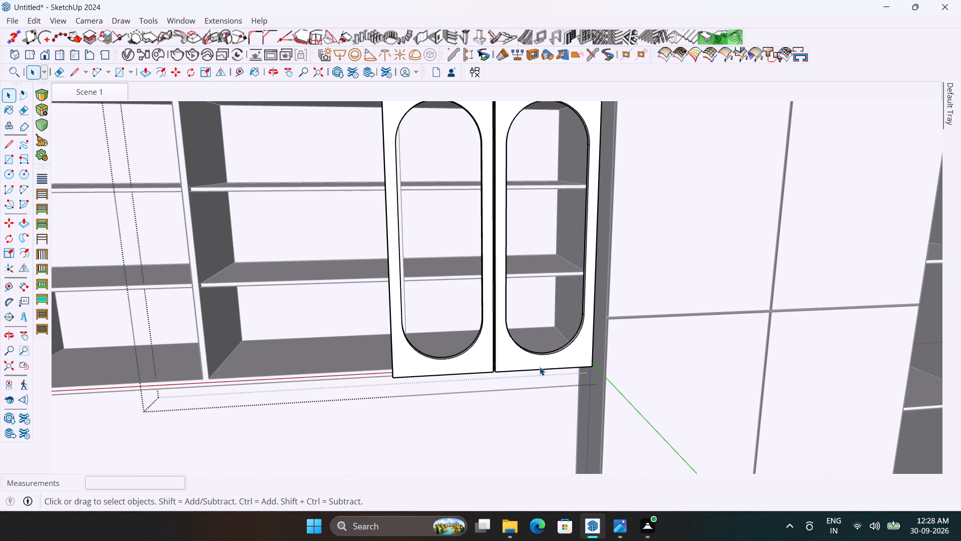
{"action": "double_click", "coordinate": [540, 366]}
{"action": "double_click", "coordinate": [540, 366]}
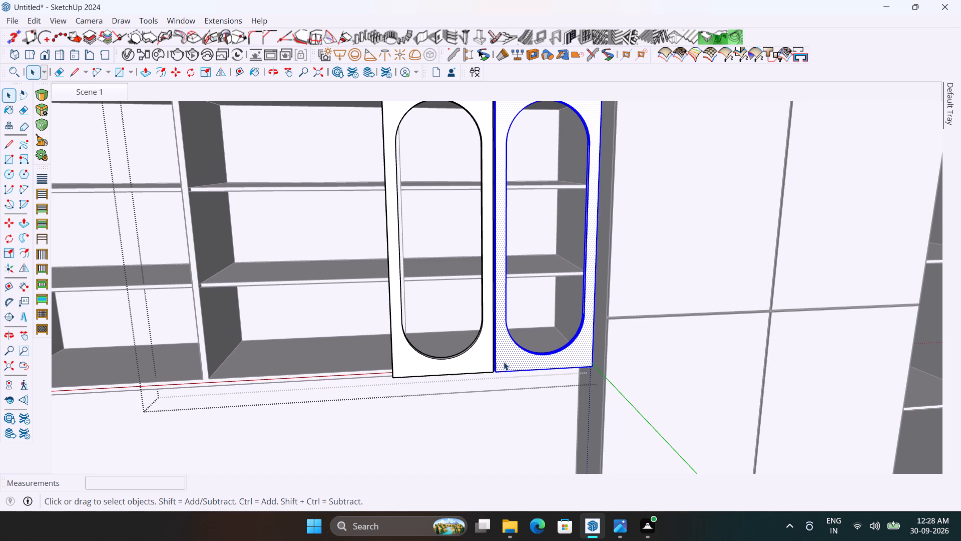
{"action": "triple_click", "coordinate": [469, 357], "text": "ctrl"}
{"action": "right_click", "coordinate": [469, 357]}
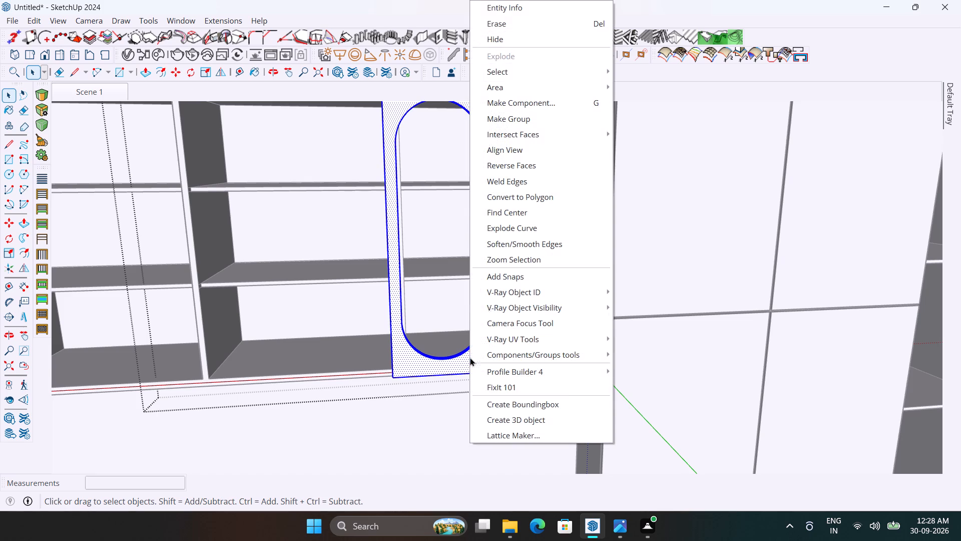
{"action": "left_click", "coordinate": [510, 124]}
Scale the two-shutter group along the red axis so its outer edge lines up with the shelf unit's vertical divider.
{"action": "scroll", "coordinate": [423, 268], "scroll_direction": "up", "scroll_amount": 3}
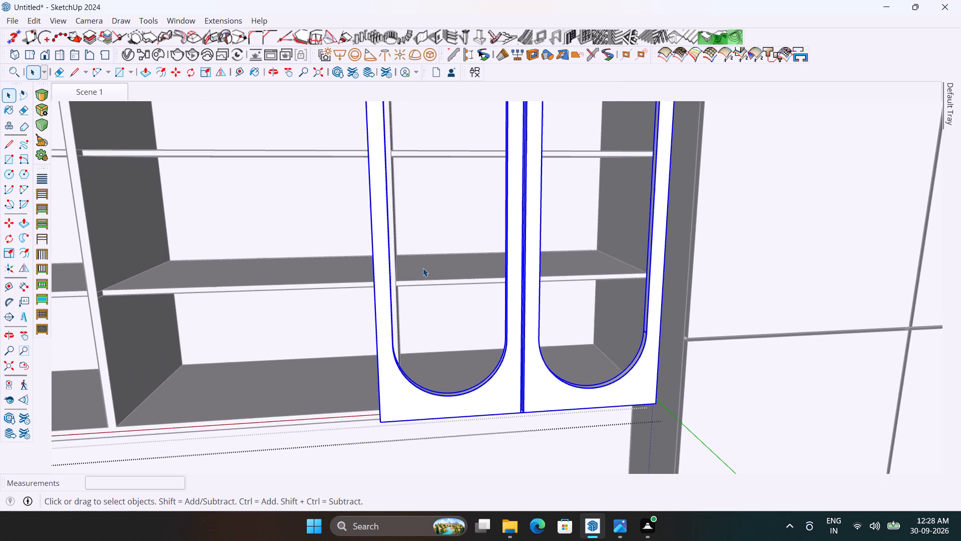
{"action": "middle_click_drag", "start_coordinate": [421, 270], "coordinate": [474, 298]}
{"action": "key", "text": "s"}
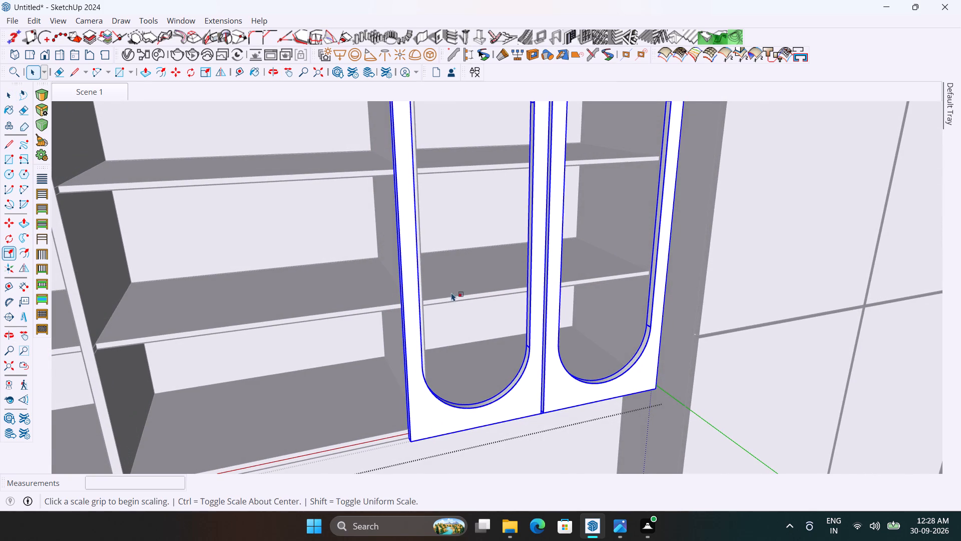
{"action": "scroll", "coordinate": [412, 248], "scroll_direction": "up", "scroll_amount": 2}
{"action": "scroll", "coordinate": [368, 247], "scroll_direction": "up", "scroll_amount": 2}
{"action": "middle_click_drag", "start_coordinate": [387, 254], "coordinate": [430, 268]}
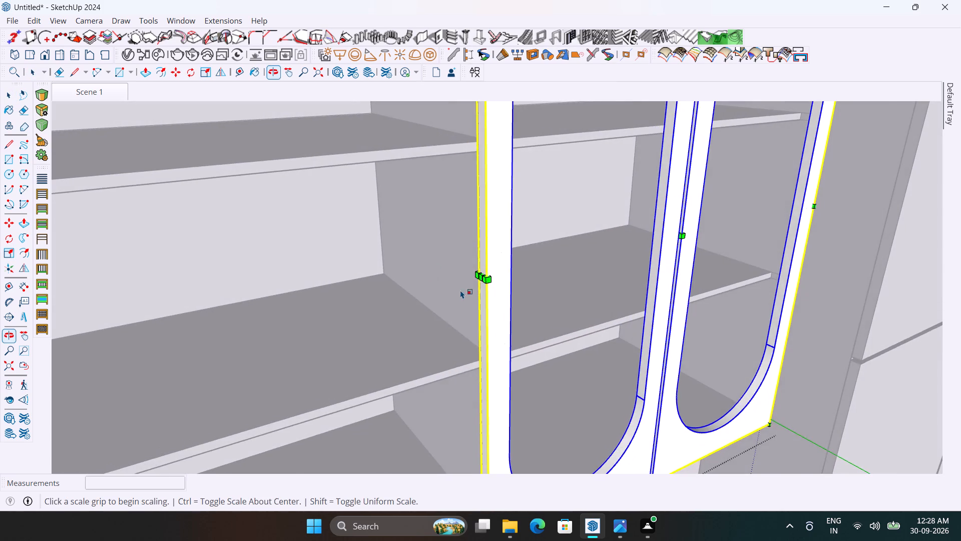
{"action": "scroll", "coordinate": [470, 290], "scroll_direction": "up", "scroll_amount": 3}
{"action": "left_click", "coordinate": [486, 272]}
{"action": "scroll", "coordinate": [520, 266], "scroll_direction": "up", "scroll_amount": 3}
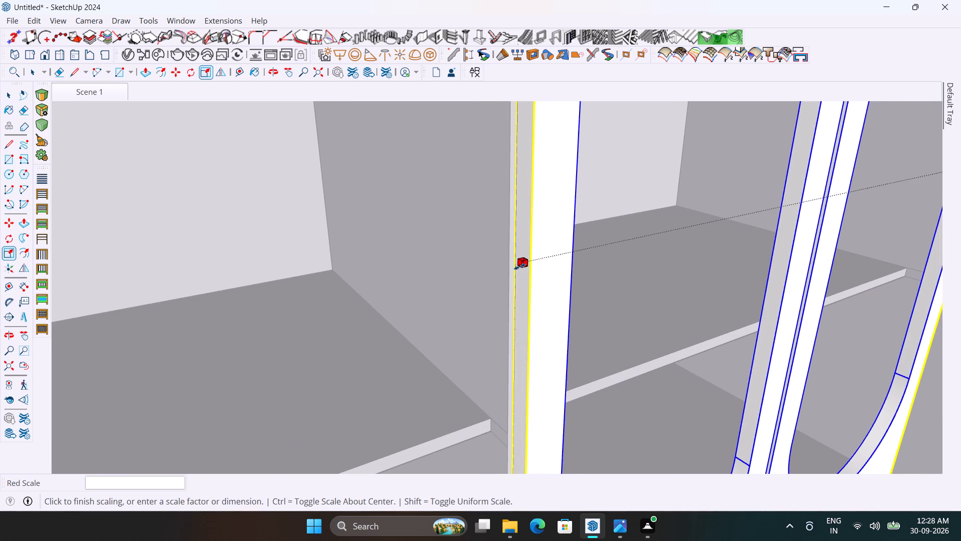
{"action": "left_click", "coordinate": [527, 261]}
{"action": "scroll", "coordinate": [455, 234], "scroll_direction": "down", "scroll_amount": 11}
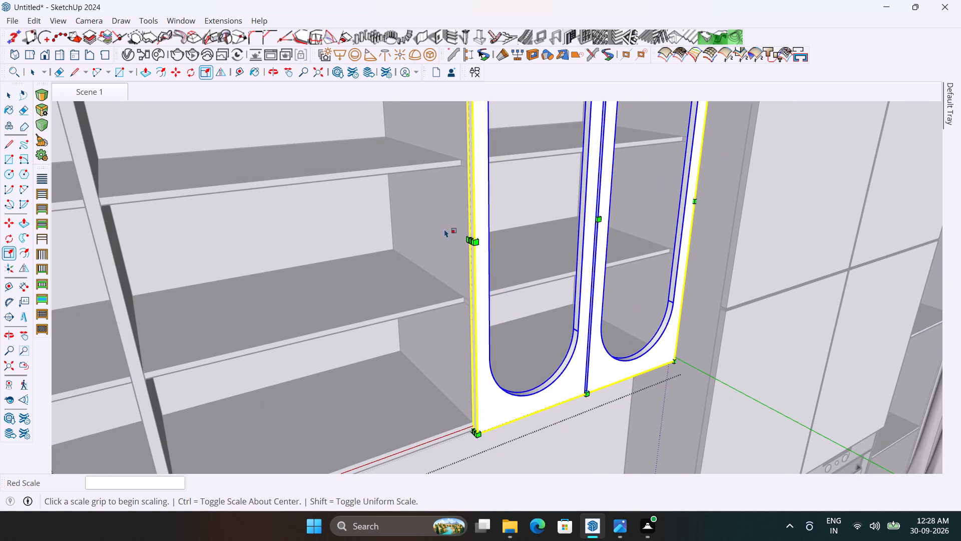
{"action": "key", "text": "space"}
{"action": "left_click", "coordinate": [577, 443]}
Examine the scaled shutter pair's fit along the bottom edge and divider of the back wall's upper unit.
{"action": "middle_click_drag", "start_coordinate": [522, 394], "coordinate": [528, 257]}
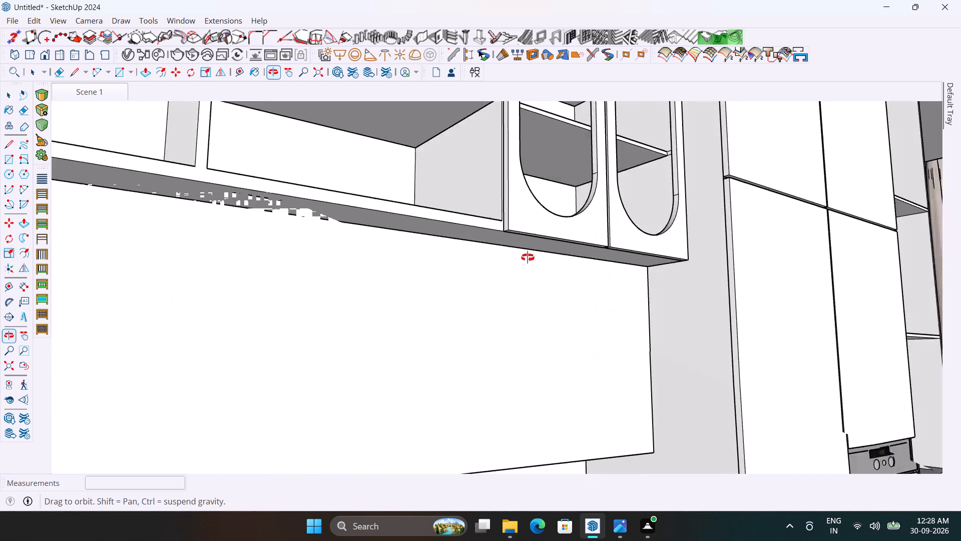
{"action": "middle_click_drag", "start_coordinate": [528, 257], "coordinate": [504, 266]}
{"action": "scroll", "coordinate": [439, 205], "scroll_direction": "up", "scroll_amount": 8}
{"action": "middle_click_drag", "start_coordinate": [452, 241], "coordinate": [414, 207]}
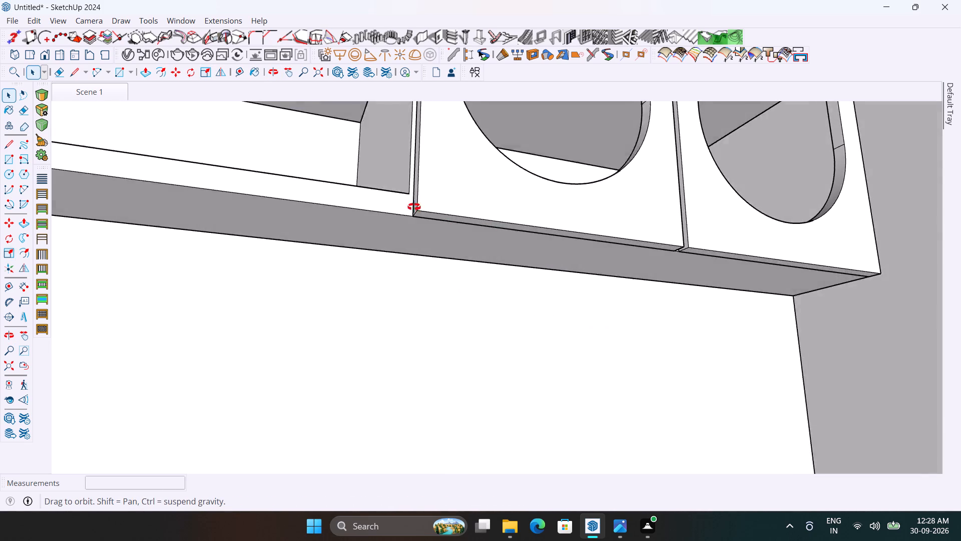
{"action": "middle_click_drag", "start_coordinate": [414, 207], "coordinate": [385, 324]}
{"action": "scroll", "coordinate": [502, 301], "scroll_direction": "down", "scroll_amount": 9}
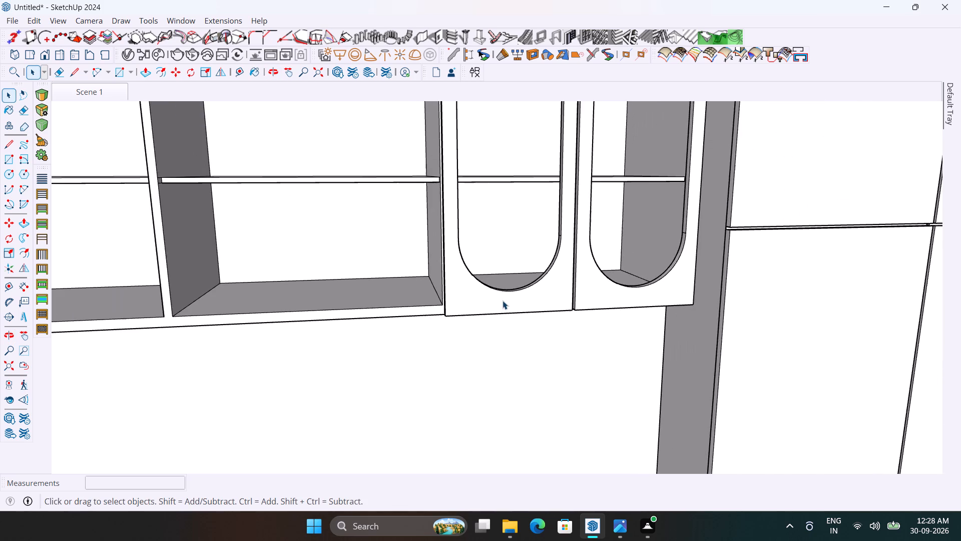
{"action": "scroll", "coordinate": [498, 300], "scroll_direction": "down", "scroll_amount": 7}
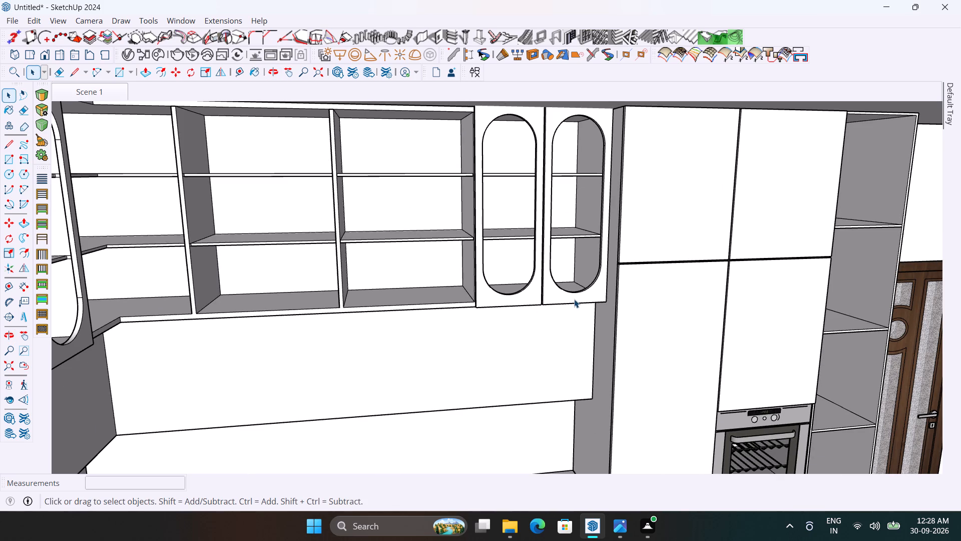
Copy the two-shutter group about 2' 4" along the back wall so it butts against the original pair's inner edge.
{"action": "left_click", "coordinate": [574, 299]}
{"action": "scroll", "coordinate": [574, 302], "scroll_direction": "up", "scroll_amount": 3}
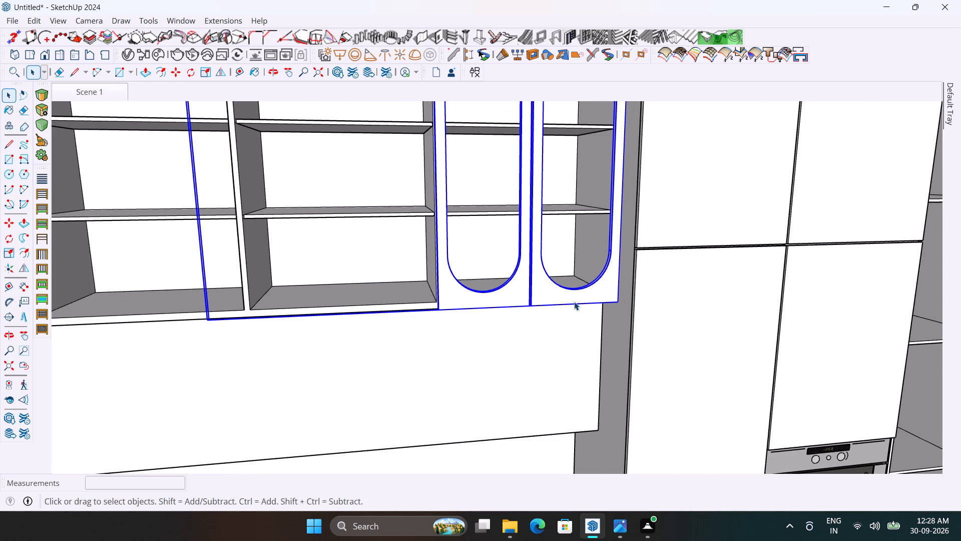
{"action": "key", "text": "m"}
{"action": "scroll", "coordinate": [605, 304], "scroll_direction": "up", "scroll_amount": 2}
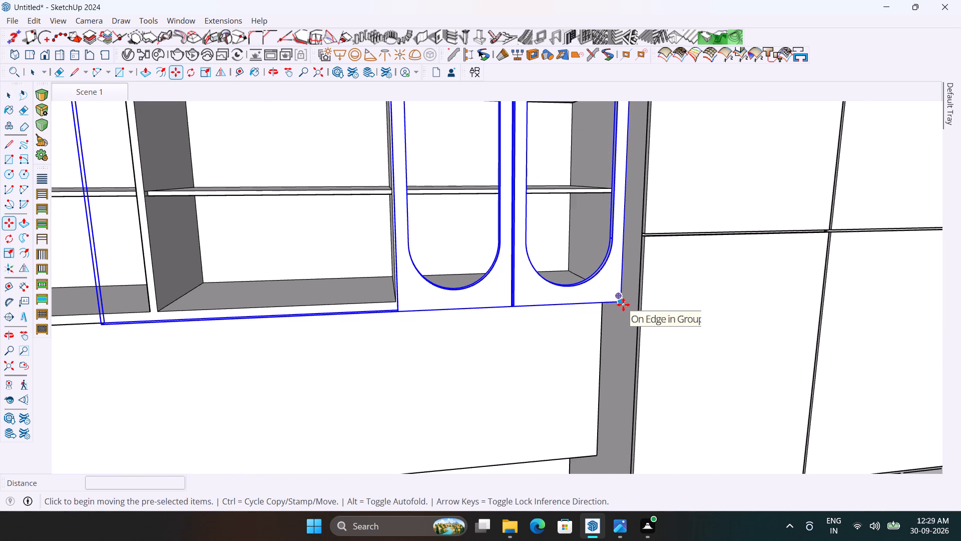
{"action": "left_click", "coordinate": [623, 305], "text": "ctrl"}
{"action": "scroll", "coordinate": [390, 307], "scroll_direction": "up", "scroll_amount": 4}
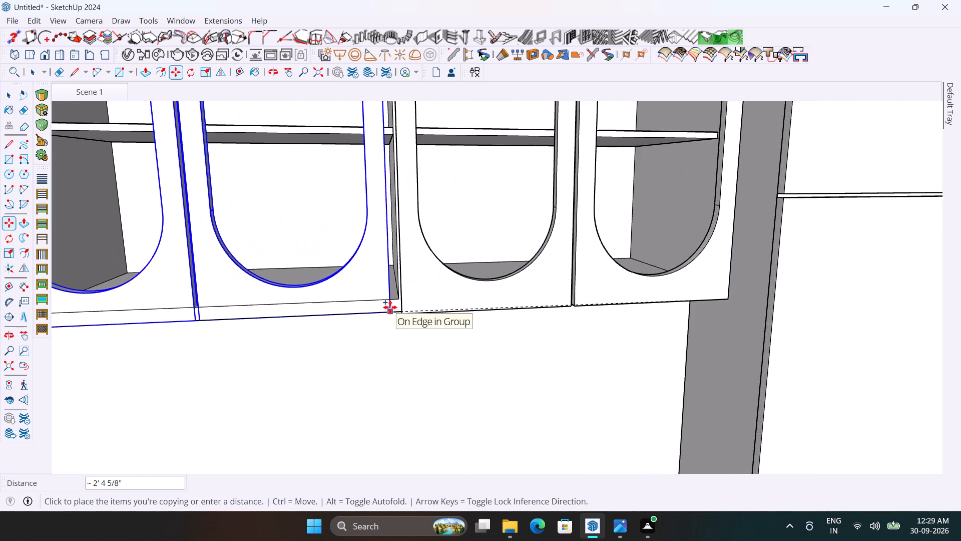
{"action": "scroll", "coordinate": [390, 307], "scroll_direction": "up", "scroll_amount": 13}
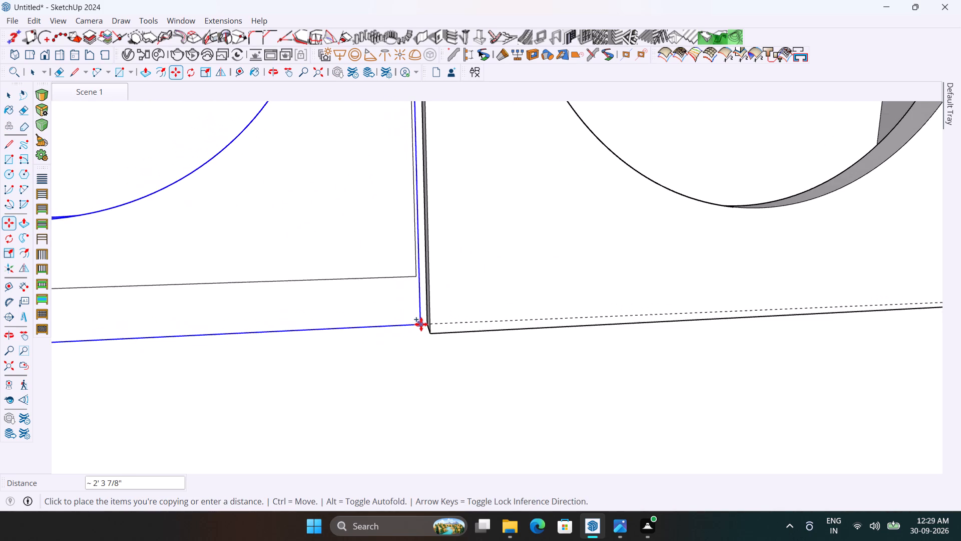
{"action": "scroll", "coordinate": [421, 324], "scroll_direction": "up", "scroll_amount": 8}
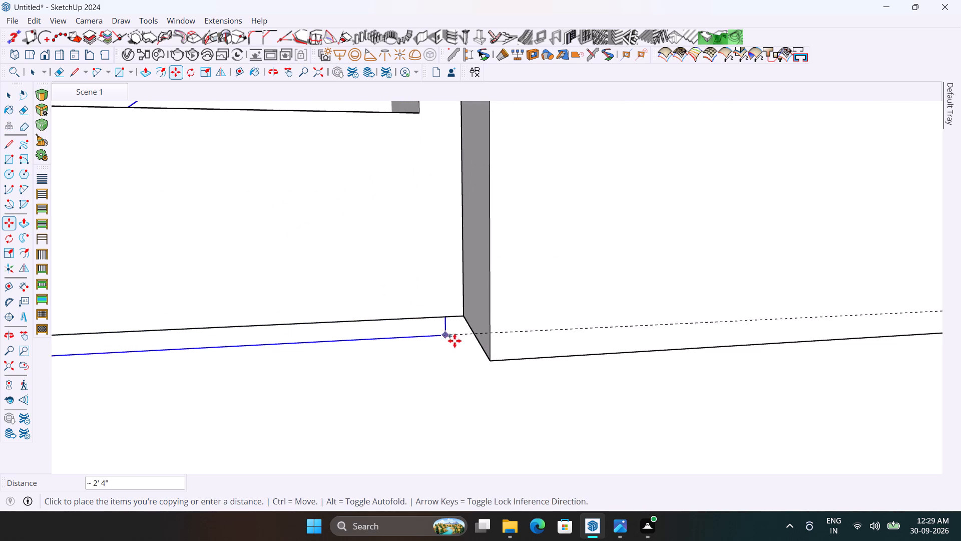
{"action": "left_click", "coordinate": [482, 359]}
Copy the second shutter pair about 2' 3 13/16" along the green axis to form a third pair toward the corner.
{"action": "scroll", "coordinate": [563, 330], "scroll_direction": "down", "scroll_amount": 2}
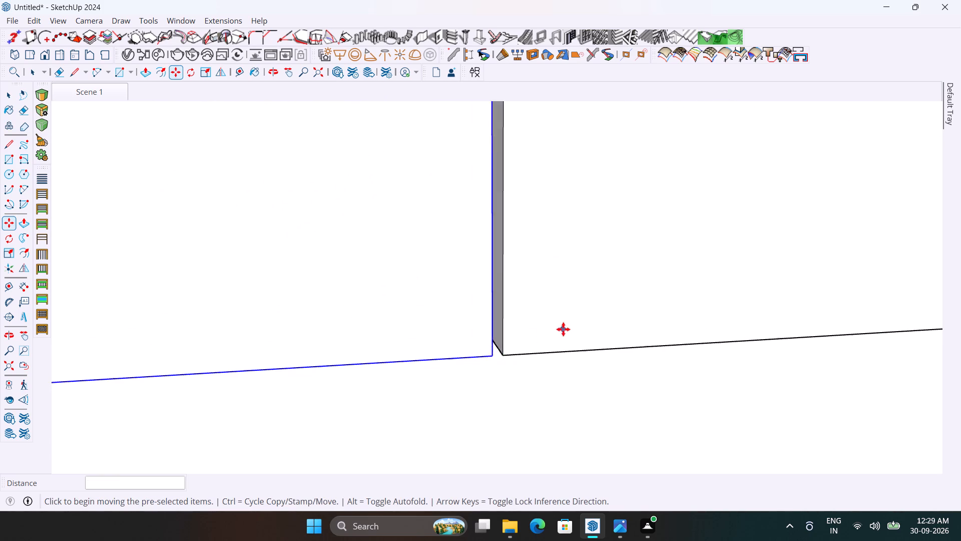
{"action": "scroll", "coordinate": [563, 329], "scroll_direction": "down", "scroll_amount": 20}
{"action": "scroll", "coordinate": [563, 329], "scroll_direction": "down", "scroll_amount": 10}
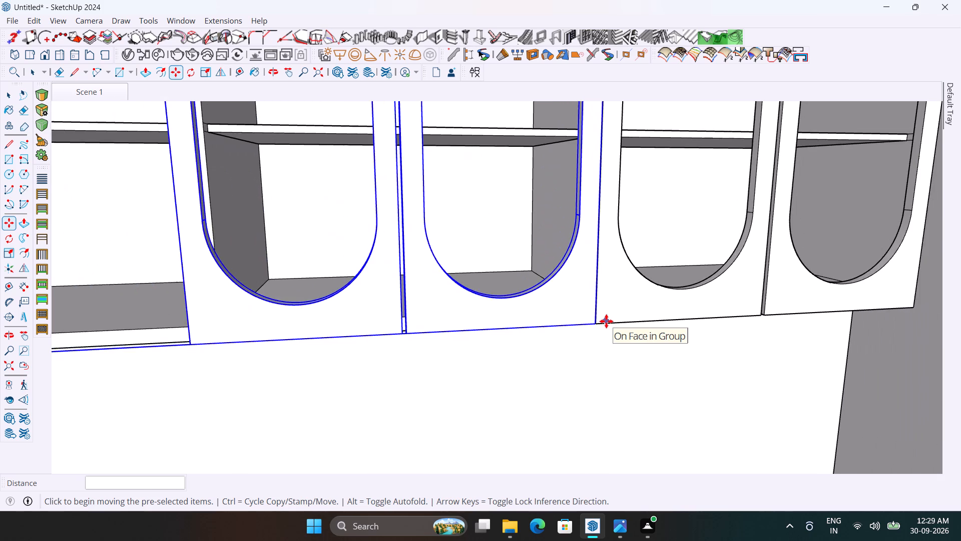
{"action": "scroll", "coordinate": [606, 321], "scroll_direction": "down", "scroll_amount": 10}
{"action": "scroll", "coordinate": [461, 310], "scroll_direction": "down", "scroll_amount": 1}
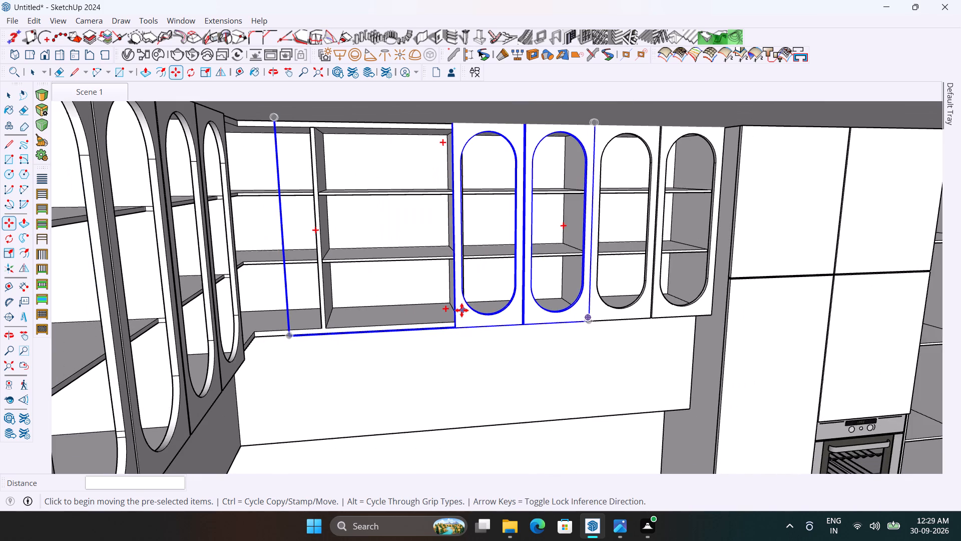
{"action": "middle_click_drag", "start_coordinate": [577, 315], "coordinate": [509, 330]}
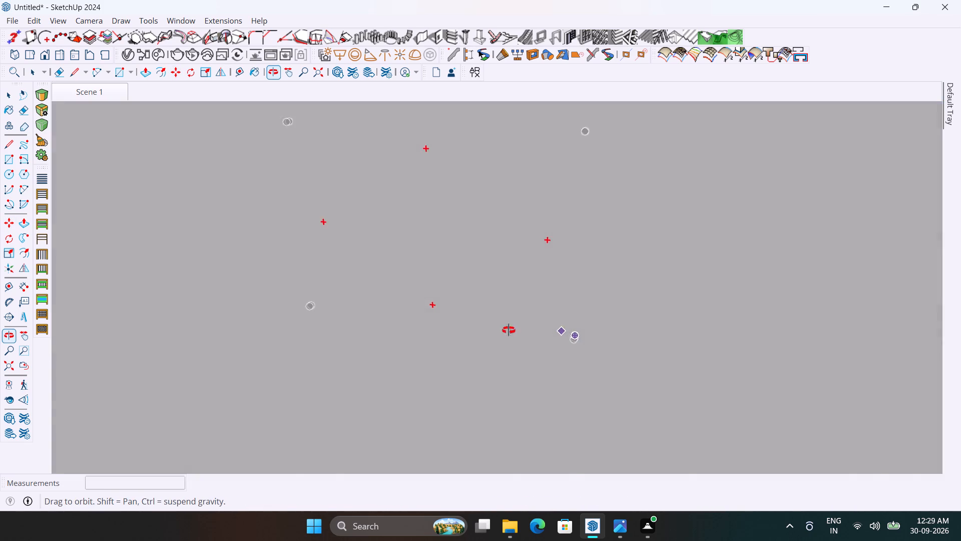
{"action": "middle_click_drag", "start_coordinate": [509, 330], "coordinate": [475, 303]}
{"action": "scroll", "coordinate": [461, 184], "scroll_direction": "up", "scroll_amount": 2}
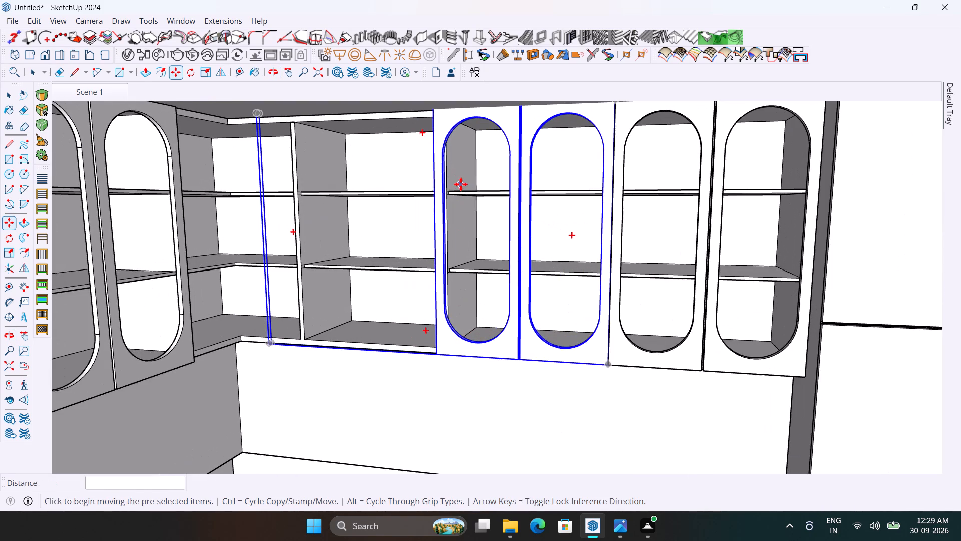
{"action": "scroll", "coordinate": [460, 184], "scroll_direction": "down", "scroll_amount": 2}
{"action": "middle_click_drag", "start_coordinate": [455, 191], "coordinate": [531, 224]}
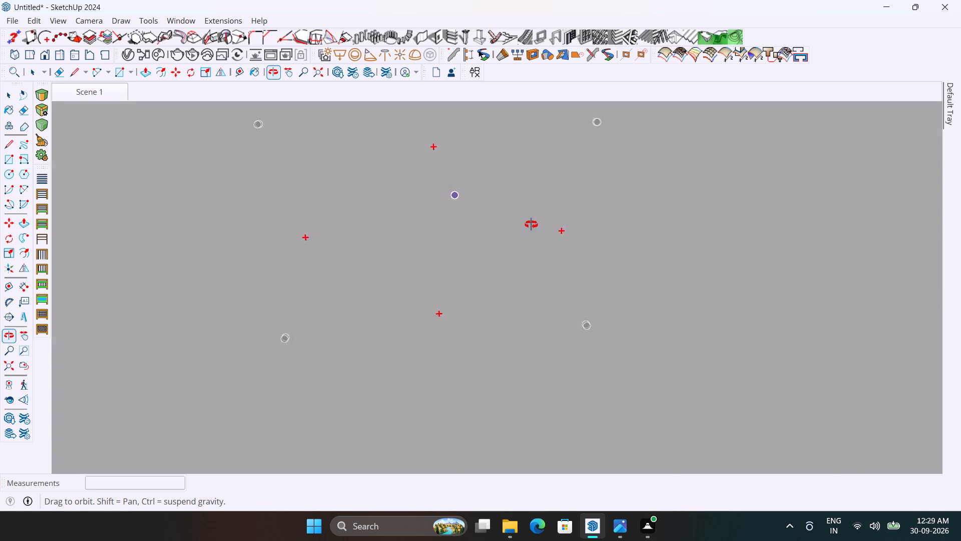
{"action": "middle_click_drag", "start_coordinate": [531, 224], "coordinate": [488, 206]}
{"action": "scroll", "coordinate": [413, 172], "scroll_direction": "up", "scroll_amount": 3}
{"action": "scroll", "coordinate": [485, 186], "scroll_direction": "up", "scroll_amount": 2}
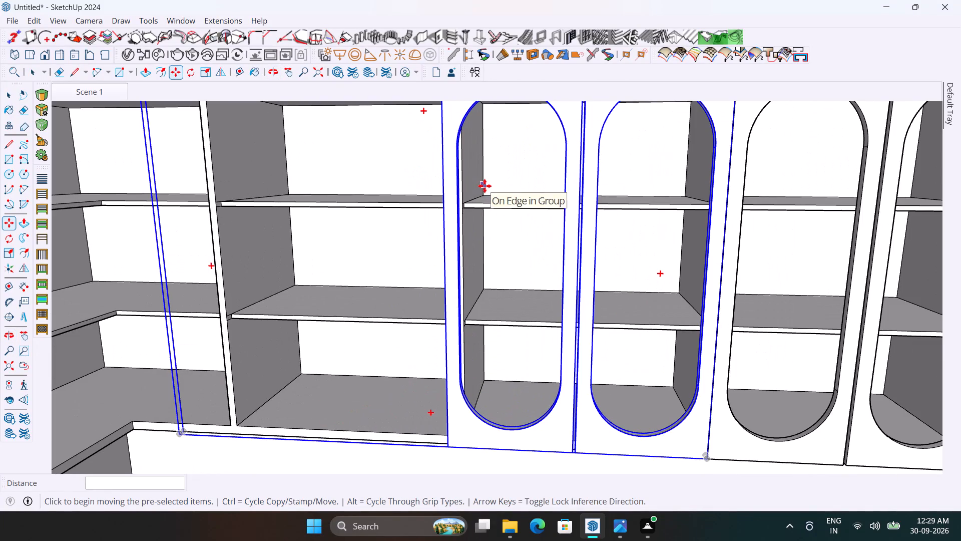
{"action": "scroll", "coordinate": [485, 186], "scroll_direction": "down", "scroll_amount": 2}
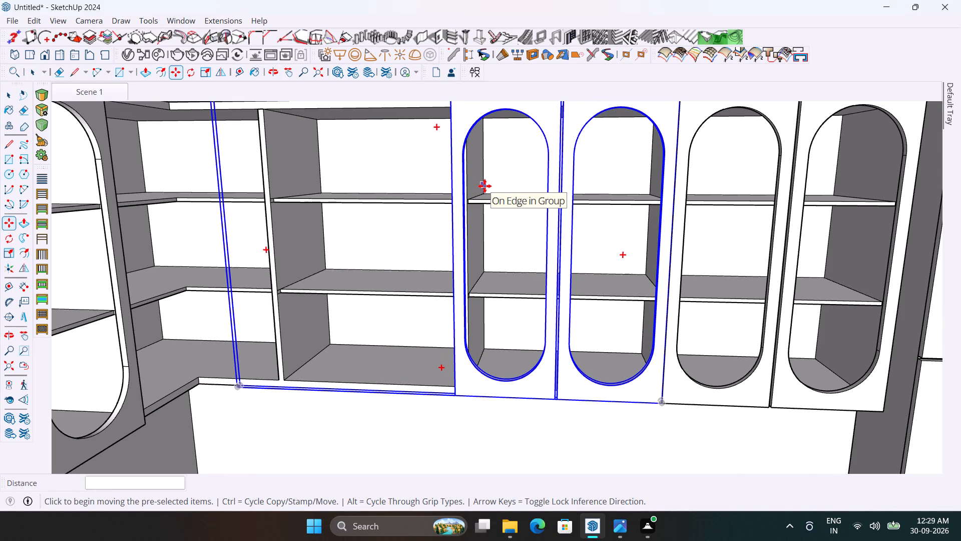
{"action": "scroll", "coordinate": [663, 408], "scroll_direction": "up", "scroll_amount": 2}
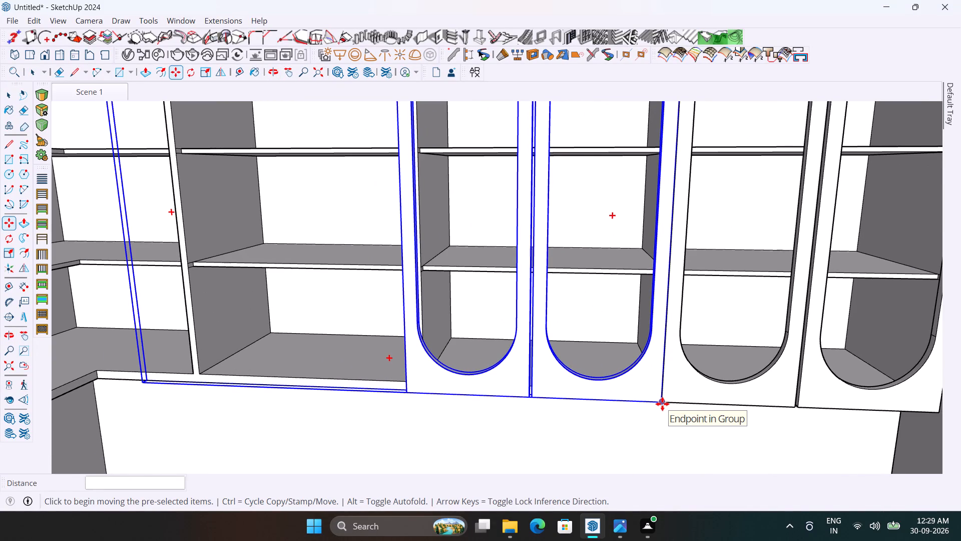
{"action": "left_click", "coordinate": [662, 404], "text": "ctrl"}
{"action": "scroll", "coordinate": [378, 394], "scroll_direction": "up", "scroll_amount": 7}
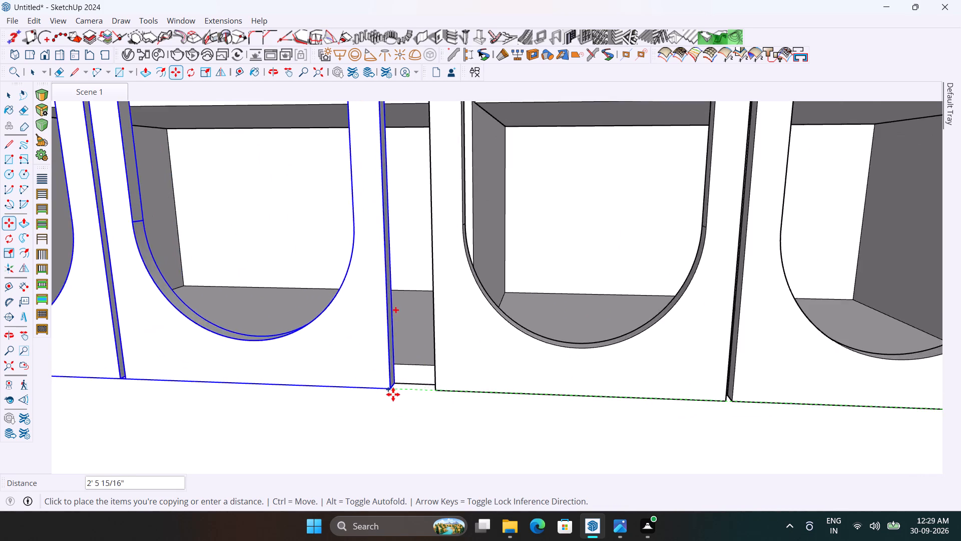
{"action": "scroll", "coordinate": [394, 394], "scroll_direction": "up", "scroll_amount": 5}
{"action": "scroll", "coordinate": [447, 386], "scroll_direction": "up", "scroll_amount": 2}
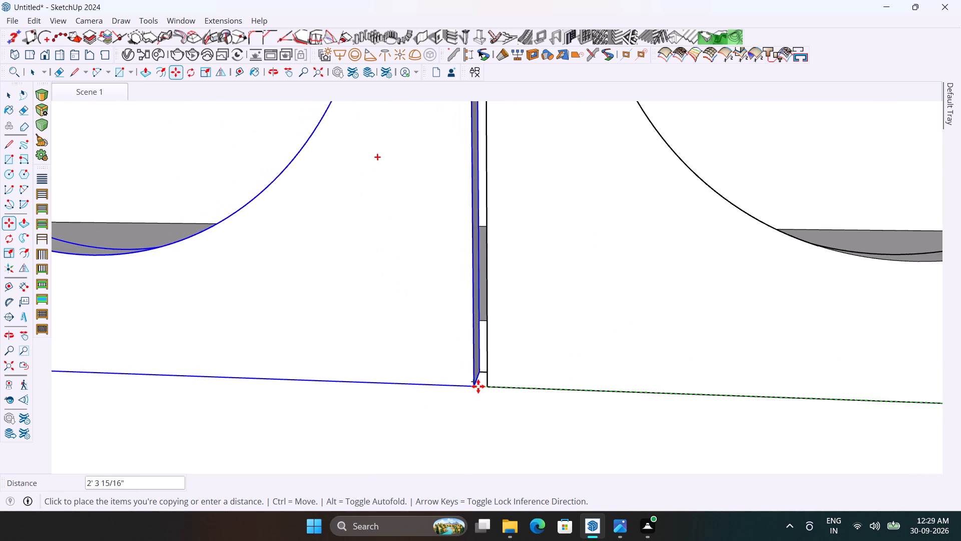
{"action": "scroll", "coordinate": [484, 387], "scroll_direction": "up", "scroll_amount": 4}
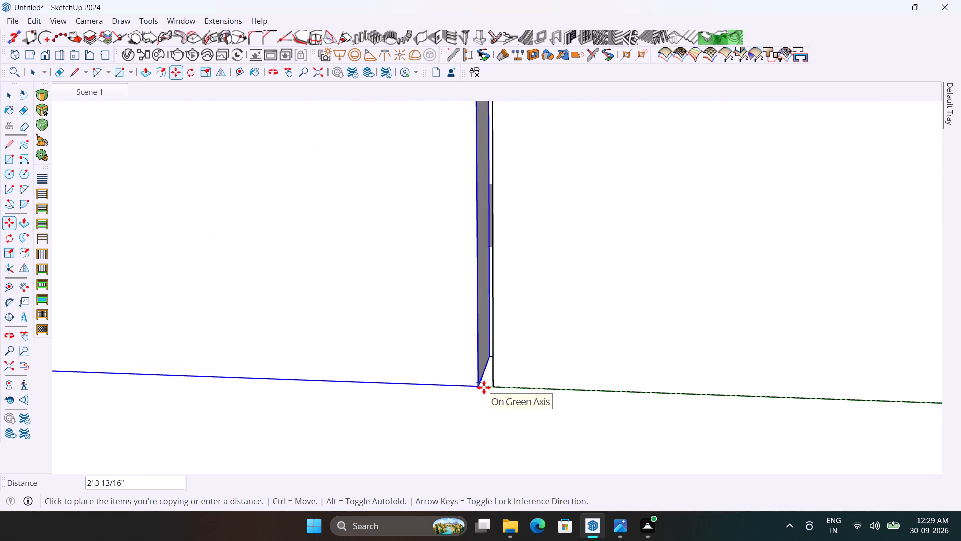
{"action": "left_click", "coordinate": [486, 387]}
{"action": "scroll", "coordinate": [485, 387], "scroll_direction": "down", "scroll_amount": 20}
{"action": "scroll", "coordinate": [485, 387], "scroll_direction": "down", "scroll_amount": 5}
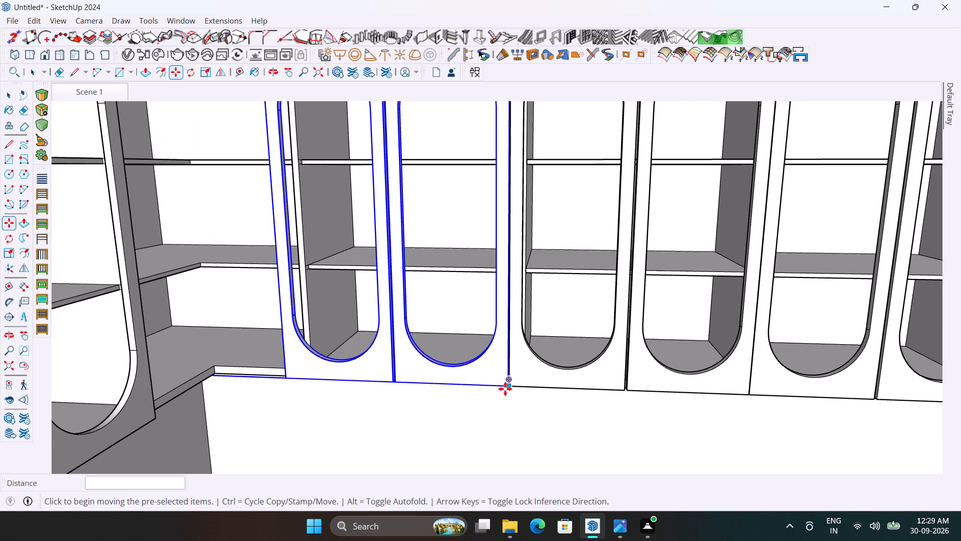
{"action": "key", "text": "space"}
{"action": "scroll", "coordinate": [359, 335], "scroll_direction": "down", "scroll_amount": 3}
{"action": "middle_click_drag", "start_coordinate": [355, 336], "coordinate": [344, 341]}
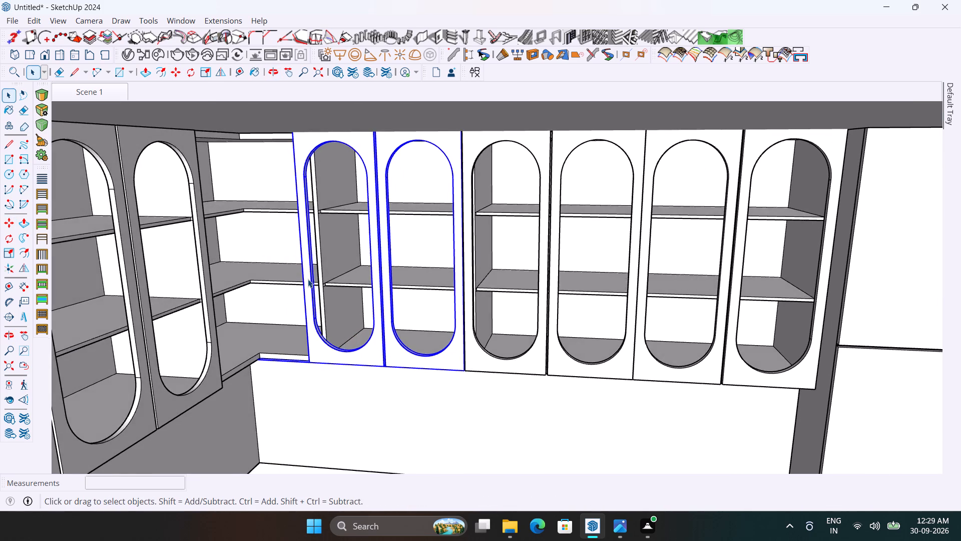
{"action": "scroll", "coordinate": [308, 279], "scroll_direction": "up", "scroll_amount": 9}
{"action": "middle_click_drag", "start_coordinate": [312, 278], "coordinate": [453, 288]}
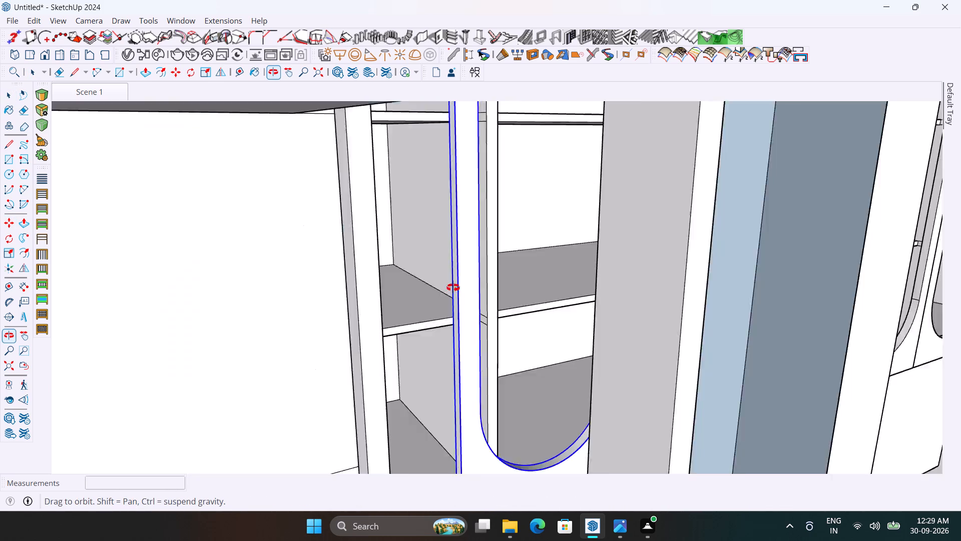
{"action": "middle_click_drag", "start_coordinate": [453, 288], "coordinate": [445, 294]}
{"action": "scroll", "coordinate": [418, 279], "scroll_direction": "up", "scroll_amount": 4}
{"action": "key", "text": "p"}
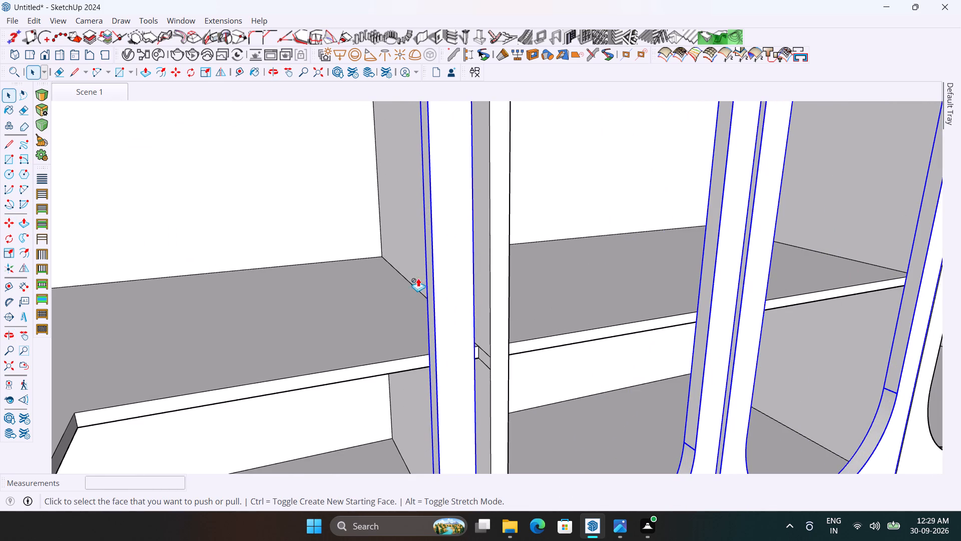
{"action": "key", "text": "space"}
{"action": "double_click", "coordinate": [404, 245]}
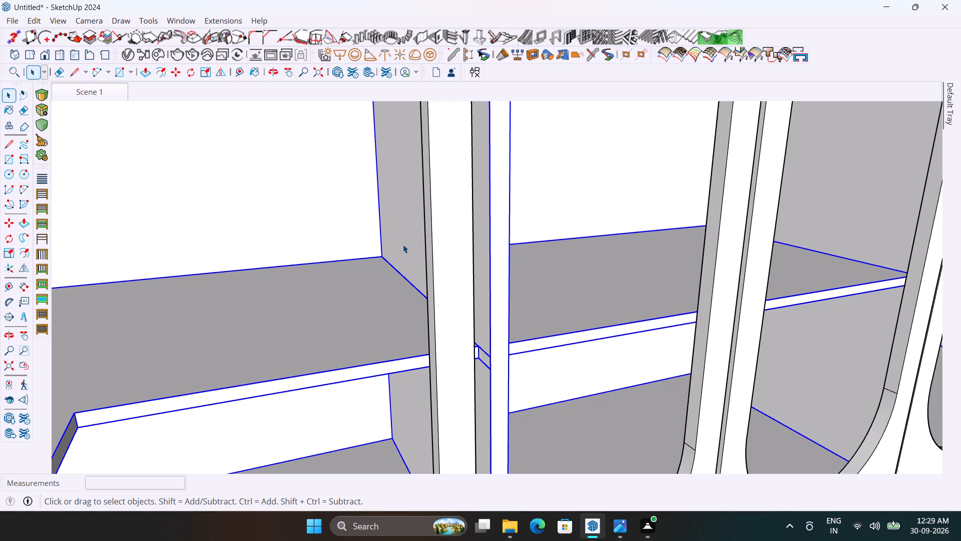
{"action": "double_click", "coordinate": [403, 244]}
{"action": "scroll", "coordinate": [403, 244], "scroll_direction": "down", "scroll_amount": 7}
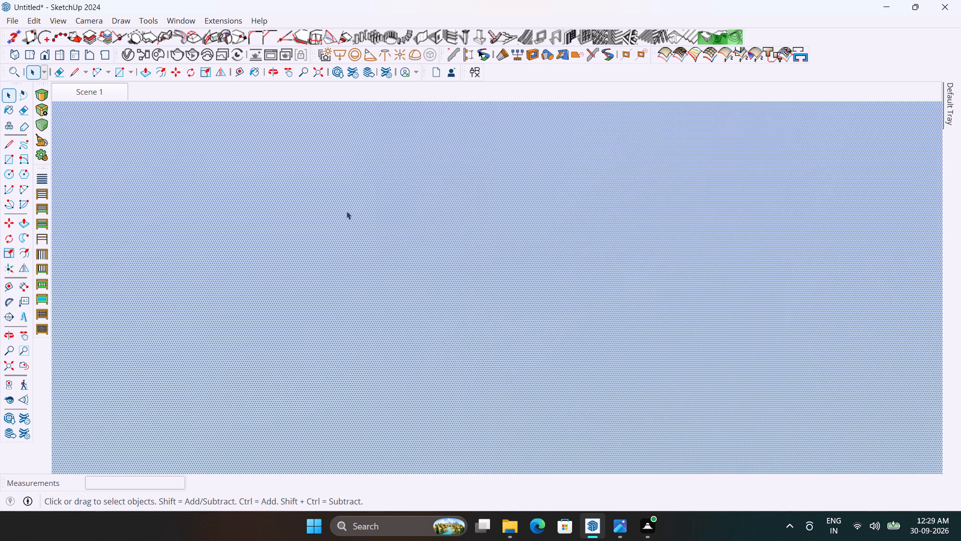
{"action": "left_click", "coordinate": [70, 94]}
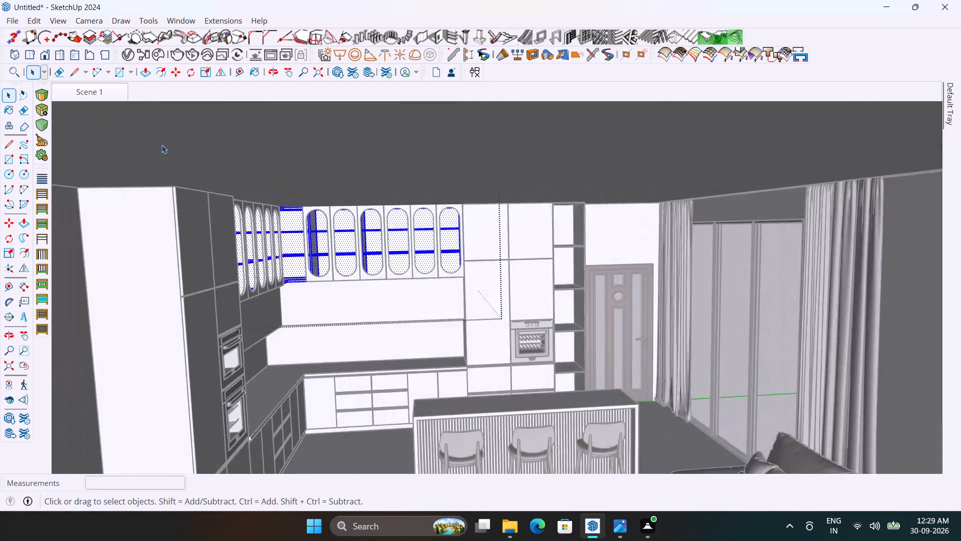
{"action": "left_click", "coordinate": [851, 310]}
Inside the shelf unit group, push/pull the corner-side face of the divider's lowest section out 1 9/16" to the shutter's edge.
{"action": "scroll", "coordinate": [243, 244], "scroll_direction": "up", "scroll_amount": 8}
{"action": "scroll", "coordinate": [302, 251], "scroll_direction": "up", "scroll_amount": 5}
{"action": "middle_click_drag", "start_coordinate": [338, 278], "coordinate": [376, 322]}
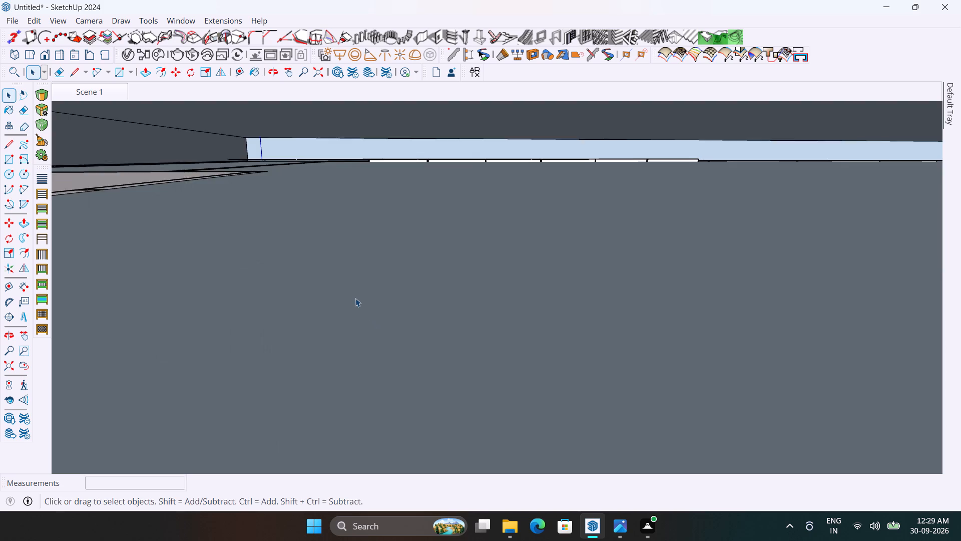
{"action": "scroll", "coordinate": [355, 298], "scroll_direction": "up", "scroll_amount": 1}
{"action": "middle_click_drag", "start_coordinate": [355, 298], "coordinate": [243, 258]}
{"action": "scroll", "coordinate": [239, 250], "scroll_direction": "down", "scroll_amount": 8}
{"action": "scroll", "coordinate": [533, 364], "scroll_direction": "up", "scroll_amount": 4}
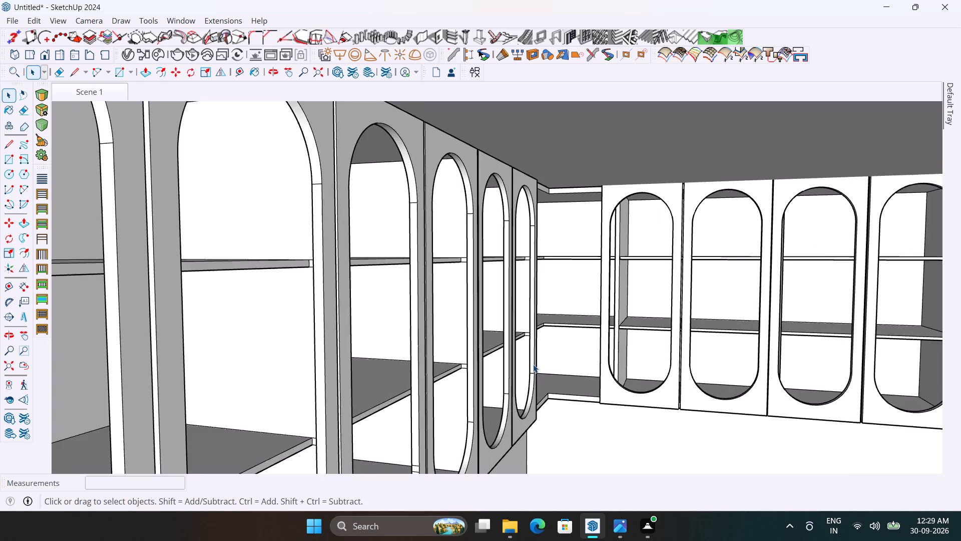
{"action": "scroll", "coordinate": [533, 364], "scroll_direction": "up", "scroll_amount": 5}
{"action": "middle_click_drag", "start_coordinate": [625, 364], "coordinate": [593, 391]}
{"action": "scroll", "coordinate": [630, 372], "scroll_direction": "up", "scroll_amount": 4}
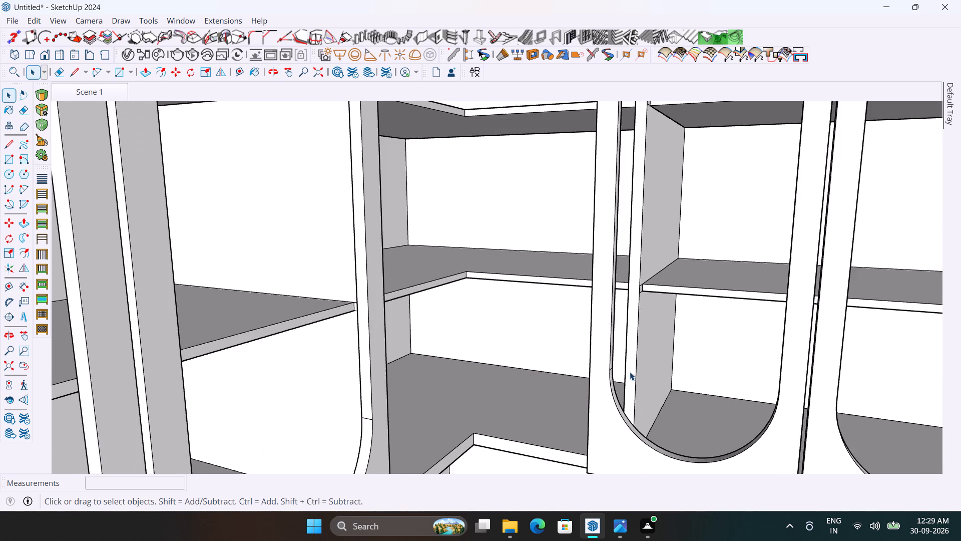
{"action": "scroll", "coordinate": [677, 369], "scroll_direction": "up", "scroll_amount": 1}
{"action": "middle_click_drag", "start_coordinate": [671, 368], "coordinate": [760, 393]}
{"action": "scroll", "coordinate": [695, 299], "scroll_direction": "up", "scroll_amount": 2}
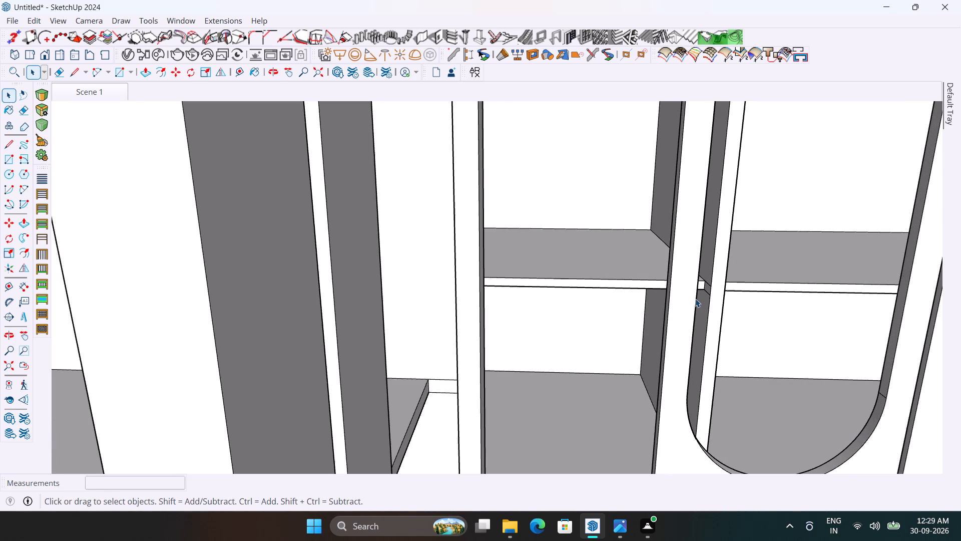
{"action": "double_click", "coordinate": [601, 324]}
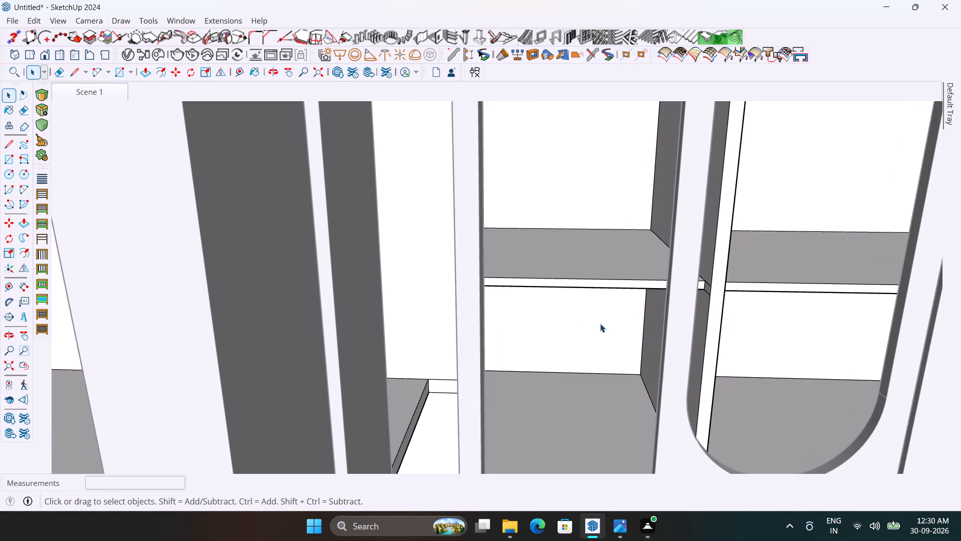
{"action": "key", "text": "p"}
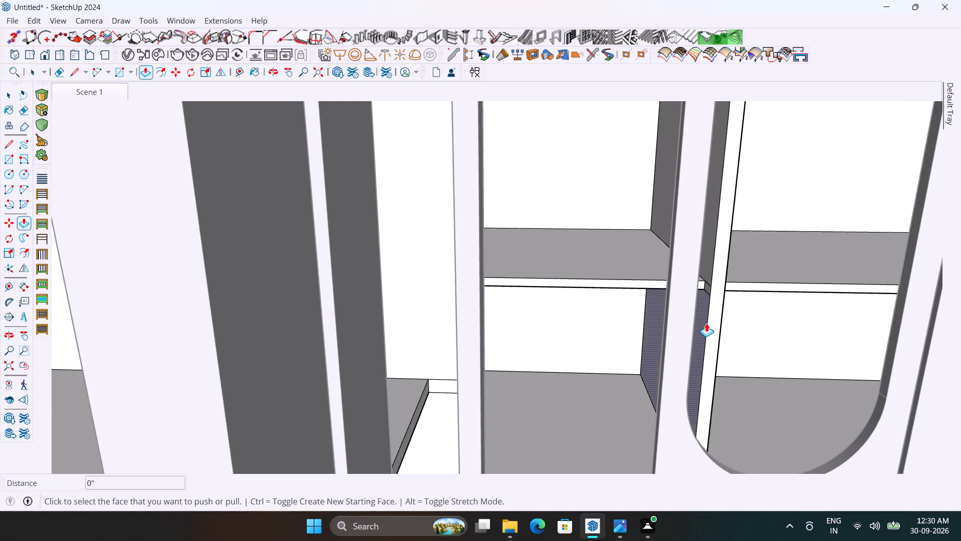
{"action": "left_click", "coordinate": [704, 323]}
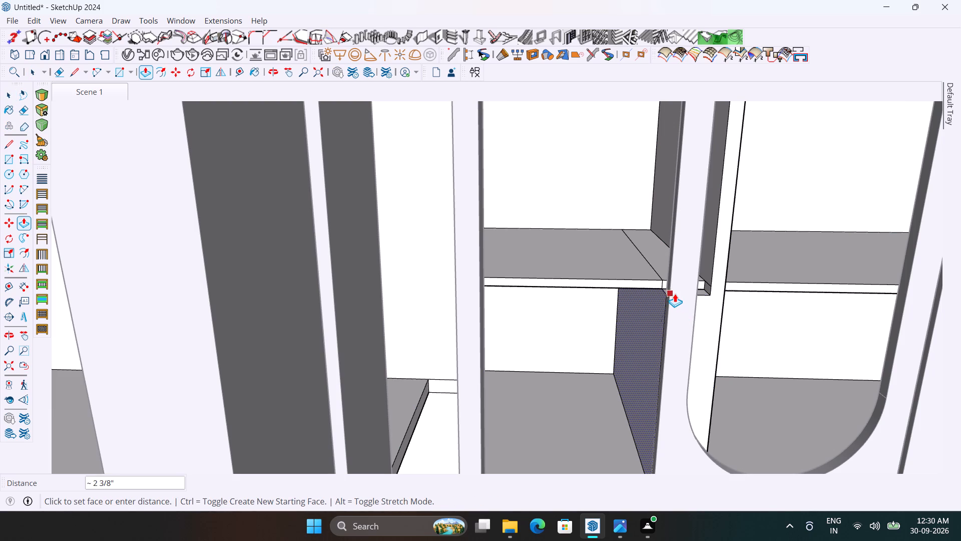
{"action": "scroll", "coordinate": [675, 294], "scroll_direction": "up", "scroll_amount": 3}
{"action": "left_click", "coordinate": [676, 291]}
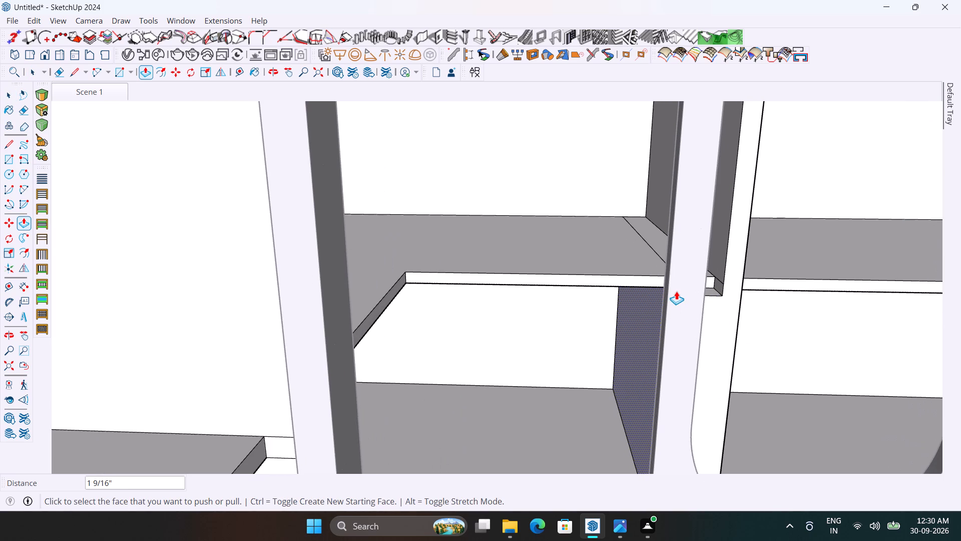
Repeat the same 1 9/16" push/pull on the corner-side faces of the divider's middle and top sections.
{"action": "double_click", "coordinate": [713, 257]}
{"action": "scroll", "coordinate": [637, 325], "scroll_direction": "down", "scroll_amount": 5}
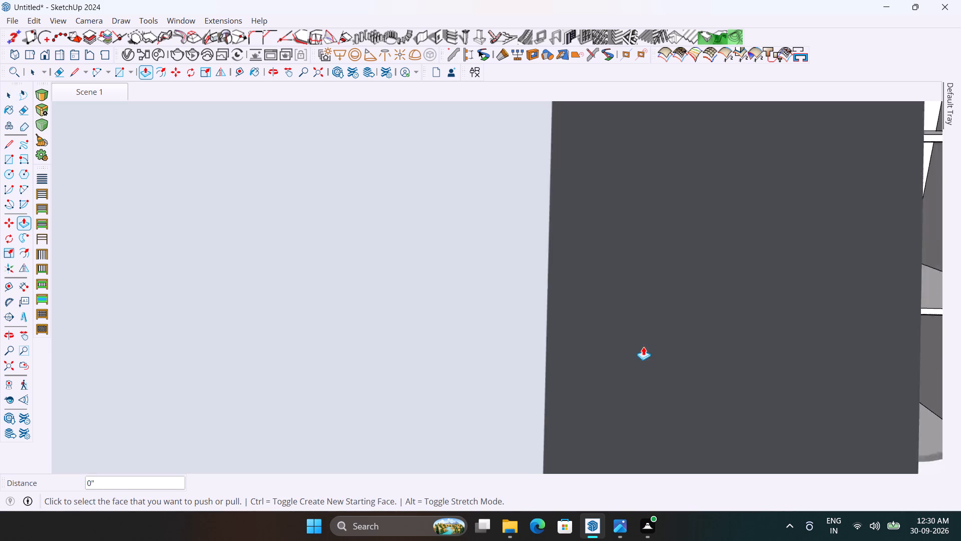
{"action": "scroll", "coordinate": [643, 347], "scroll_direction": "down", "scroll_amount": 1}
{"action": "scroll", "coordinate": [516, 218], "scroll_direction": "down", "scroll_amount": 5}
{"action": "scroll", "coordinate": [381, 199], "scroll_direction": "down", "scroll_amount": 3}
{"action": "scroll", "coordinate": [688, 118], "scroll_direction": "up", "scroll_amount": 2}
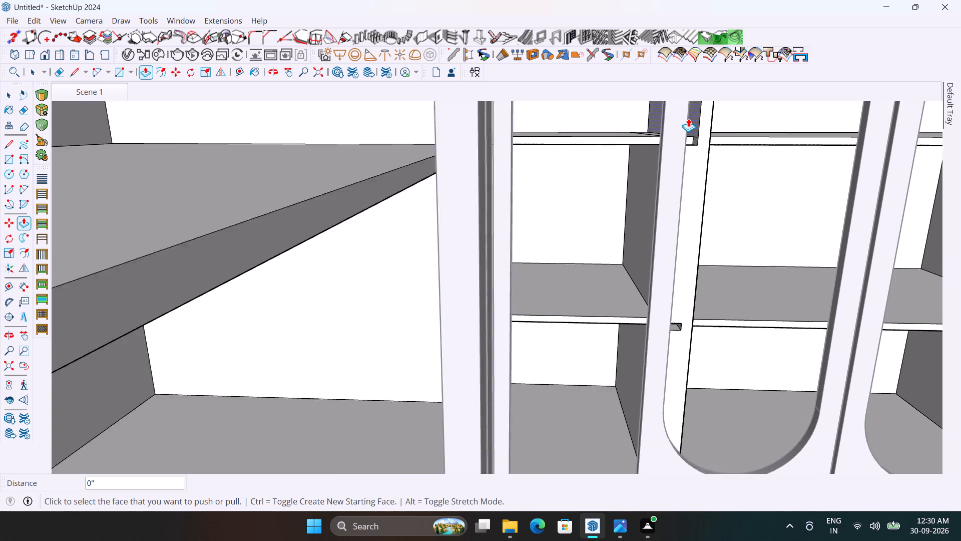
{"action": "double_click", "coordinate": [694, 123]}
{"action": "middle_click_drag", "start_coordinate": [701, 190], "coordinate": [654, 191]}
{"action": "scroll", "coordinate": [639, 229], "scroll_direction": "up", "scroll_amount": 1}
{"action": "middle_click_drag", "start_coordinate": [636, 231], "coordinate": [591, 225]}
{"action": "scroll", "coordinate": [594, 235], "scroll_direction": "down", "scroll_amount": 4}
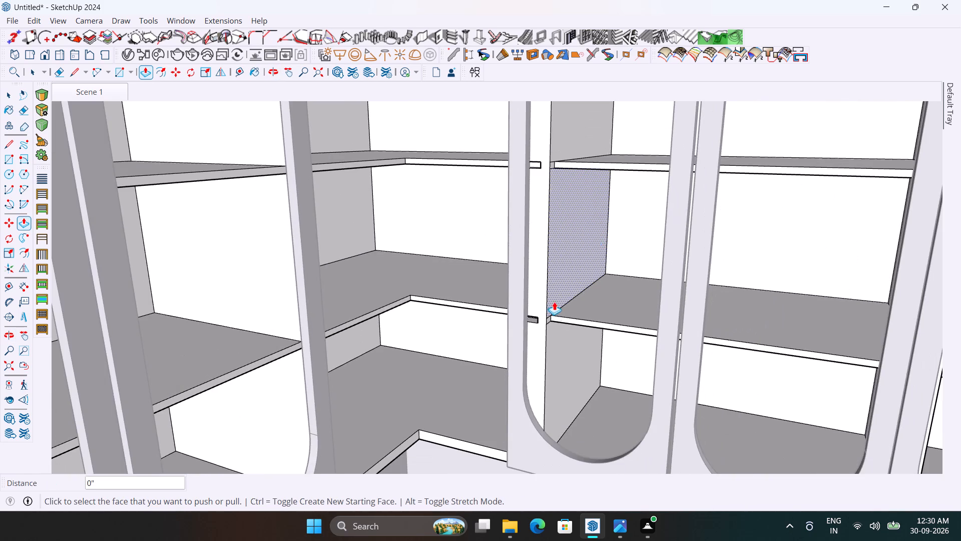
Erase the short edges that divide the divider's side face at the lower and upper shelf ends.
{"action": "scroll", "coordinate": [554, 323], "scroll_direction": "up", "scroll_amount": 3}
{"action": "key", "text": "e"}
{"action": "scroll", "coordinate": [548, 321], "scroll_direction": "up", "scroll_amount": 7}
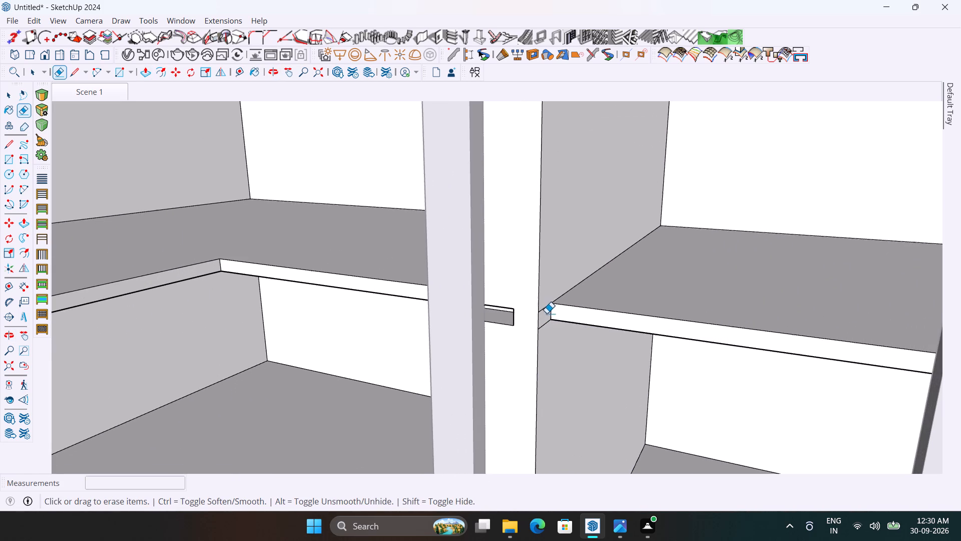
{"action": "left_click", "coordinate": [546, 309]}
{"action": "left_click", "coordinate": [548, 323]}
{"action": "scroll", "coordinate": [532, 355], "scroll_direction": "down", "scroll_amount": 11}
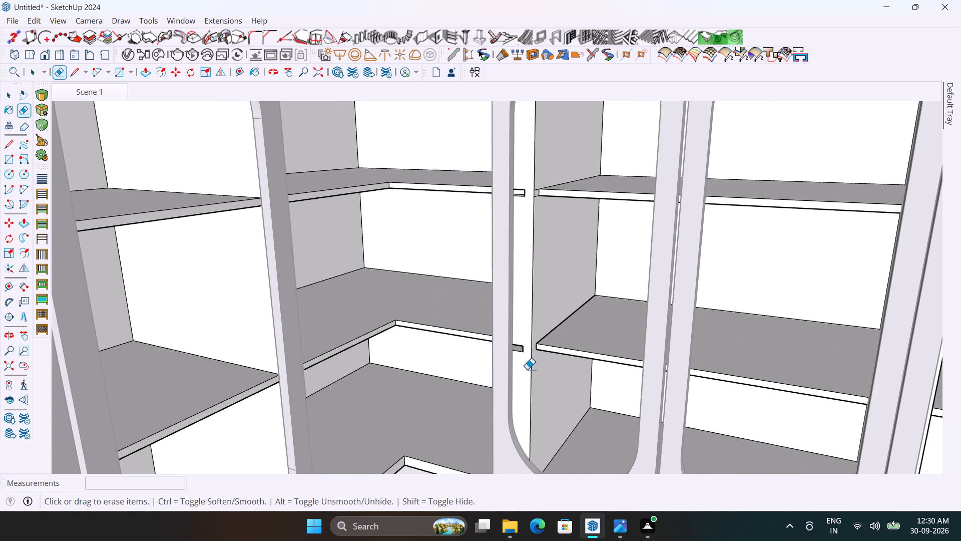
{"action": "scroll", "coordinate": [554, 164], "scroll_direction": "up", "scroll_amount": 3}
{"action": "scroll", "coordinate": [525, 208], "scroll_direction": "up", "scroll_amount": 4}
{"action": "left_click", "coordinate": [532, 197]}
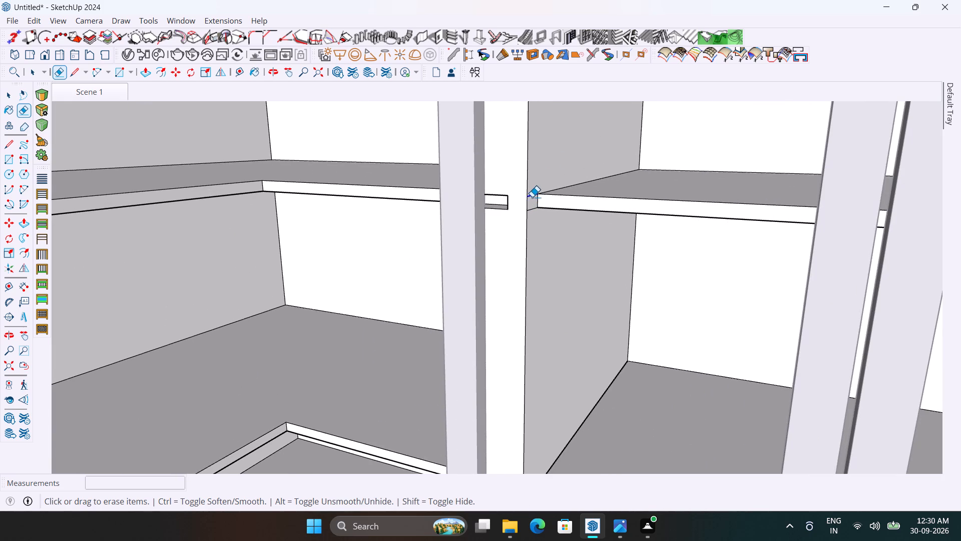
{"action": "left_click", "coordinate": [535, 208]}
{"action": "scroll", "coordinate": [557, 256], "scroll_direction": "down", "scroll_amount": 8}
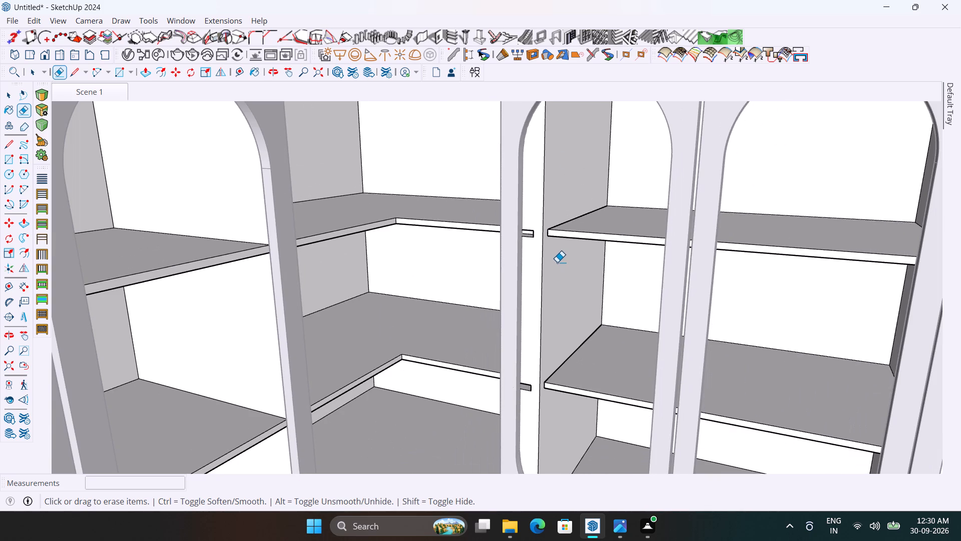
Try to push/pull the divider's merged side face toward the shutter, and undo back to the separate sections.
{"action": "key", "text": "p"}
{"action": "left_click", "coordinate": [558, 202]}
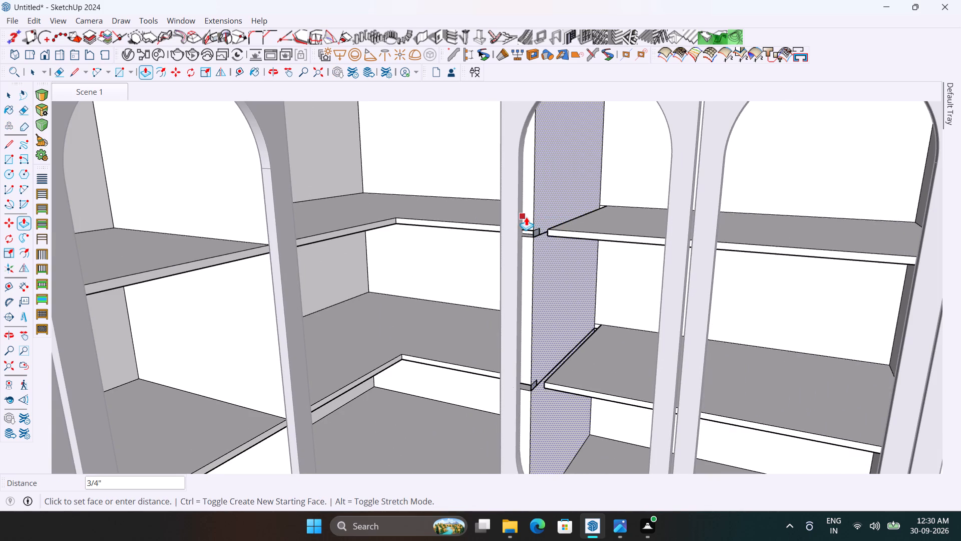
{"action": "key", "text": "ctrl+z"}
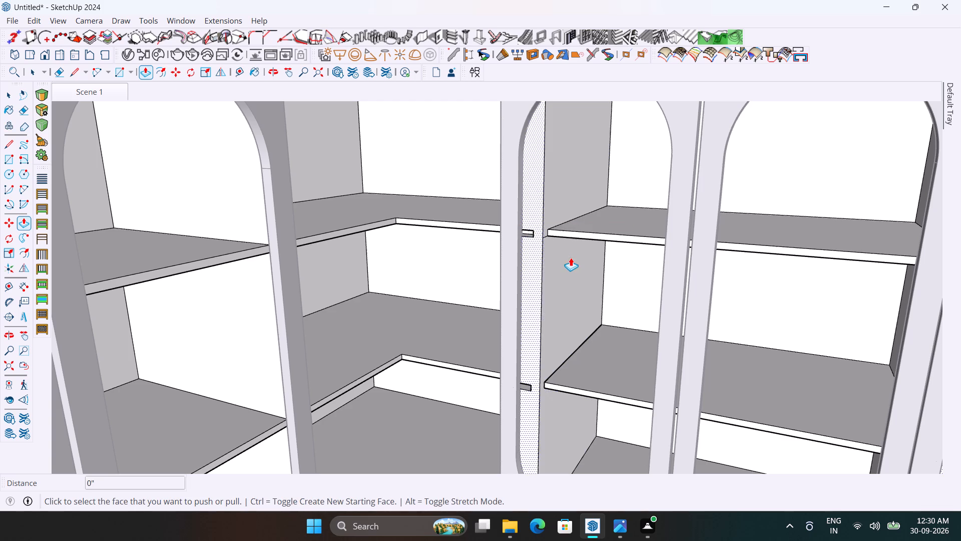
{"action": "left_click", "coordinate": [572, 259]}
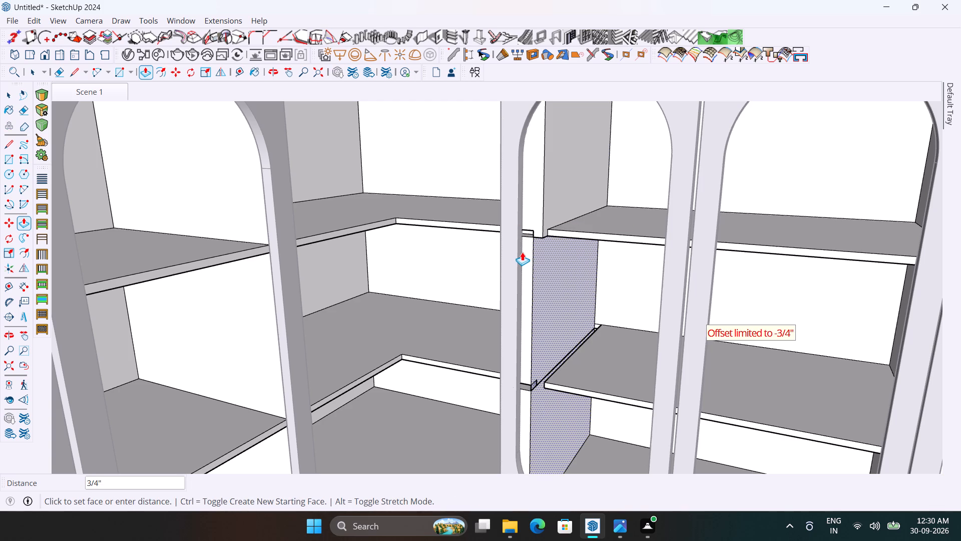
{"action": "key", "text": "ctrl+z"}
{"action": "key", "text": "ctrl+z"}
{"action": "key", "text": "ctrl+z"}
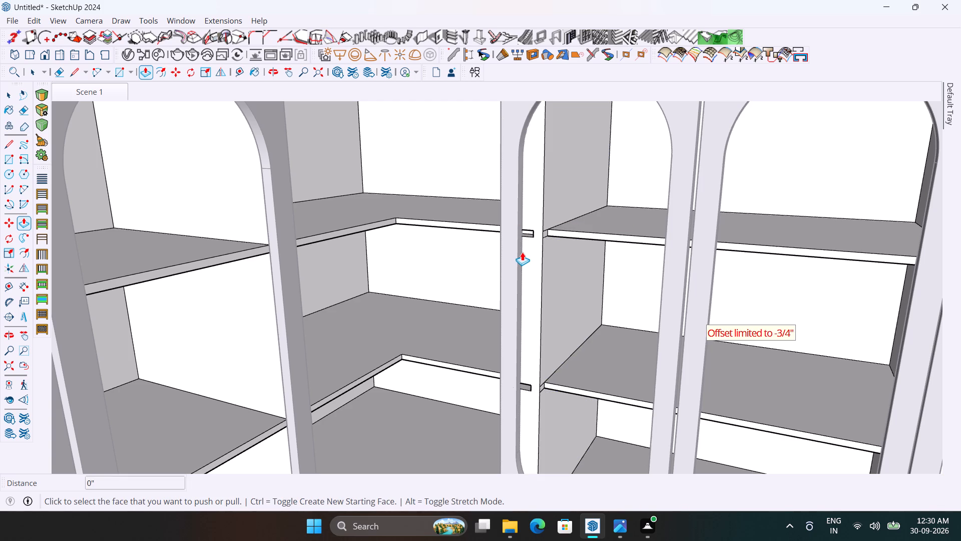
Push/pull the side face of the divider's middle section back 1 11/16" to the shutter's edge.
{"action": "left_click", "coordinate": [577, 282]}
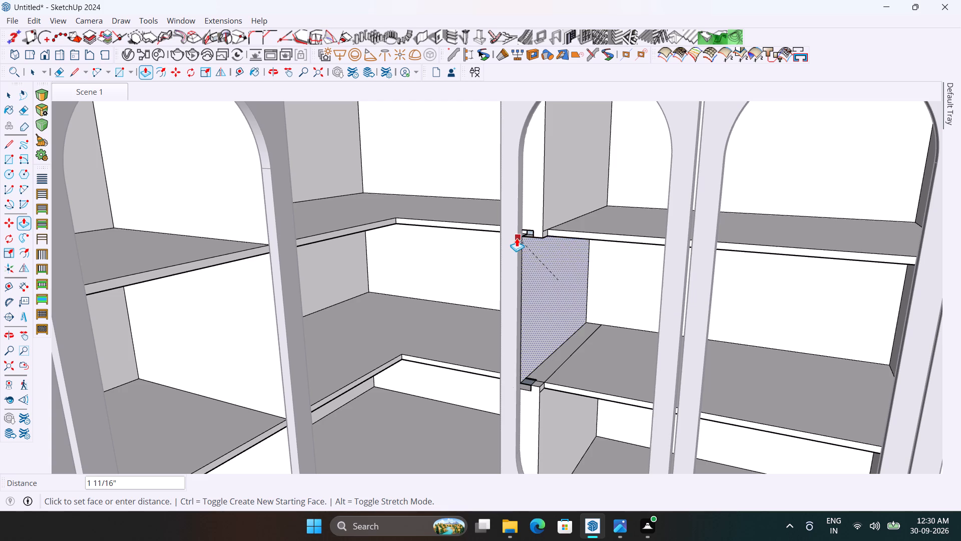
{"action": "scroll", "coordinate": [517, 238], "scroll_direction": "up", "scroll_amount": 15}
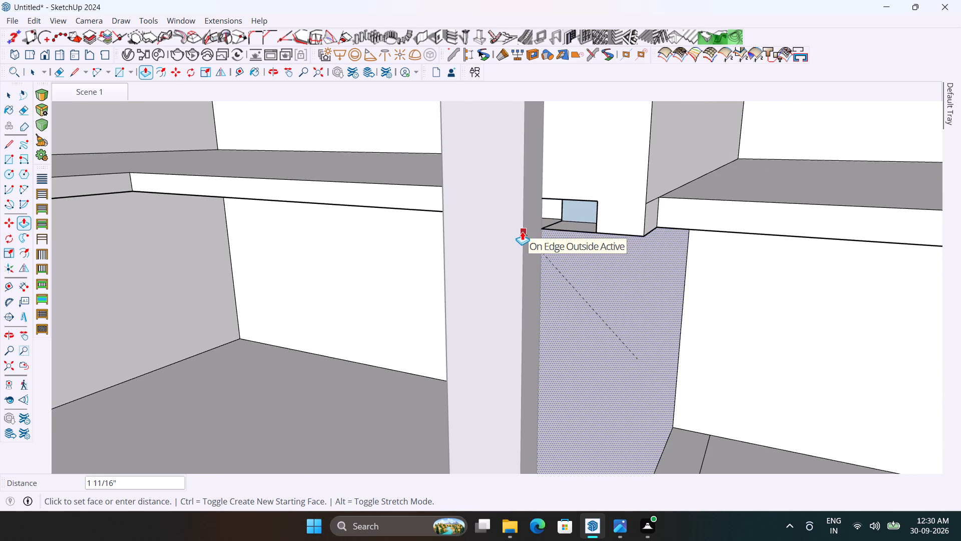
{"action": "left_click", "coordinate": [522, 231]}
{"action": "scroll", "coordinate": [521, 232], "scroll_direction": "down", "scroll_amount": 6}
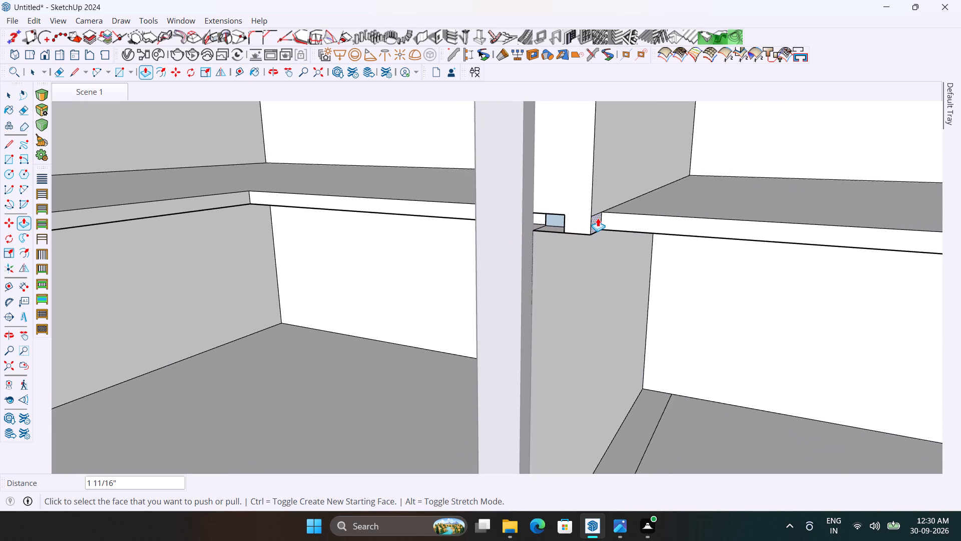
{"action": "left_click", "coordinate": [595, 188]}
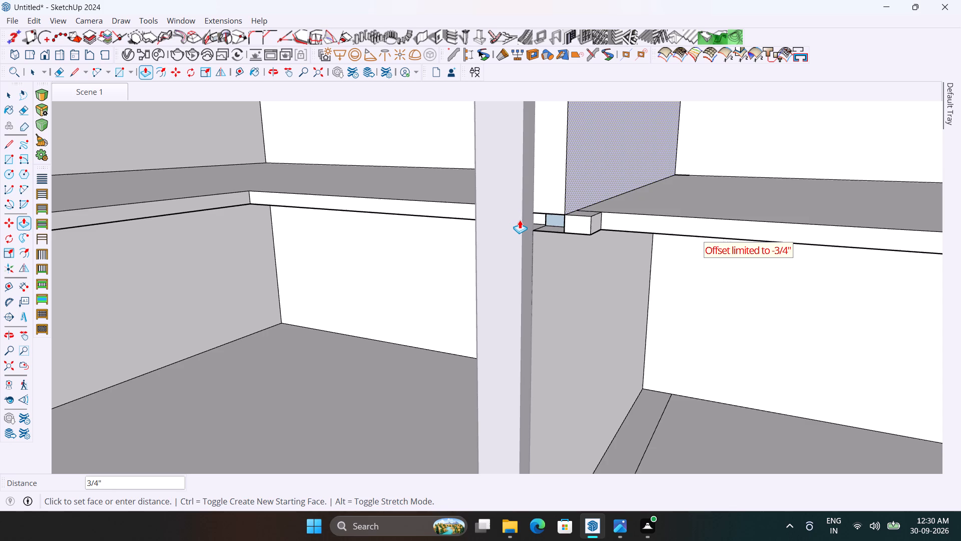
{"action": "key", "text": "Escape"}
Repeat the push/pull on the side face of the divider's lowest section, toward the shutter's edge.
{"action": "scroll", "coordinate": [561, 143], "scroll_direction": "down", "scroll_amount": 11}
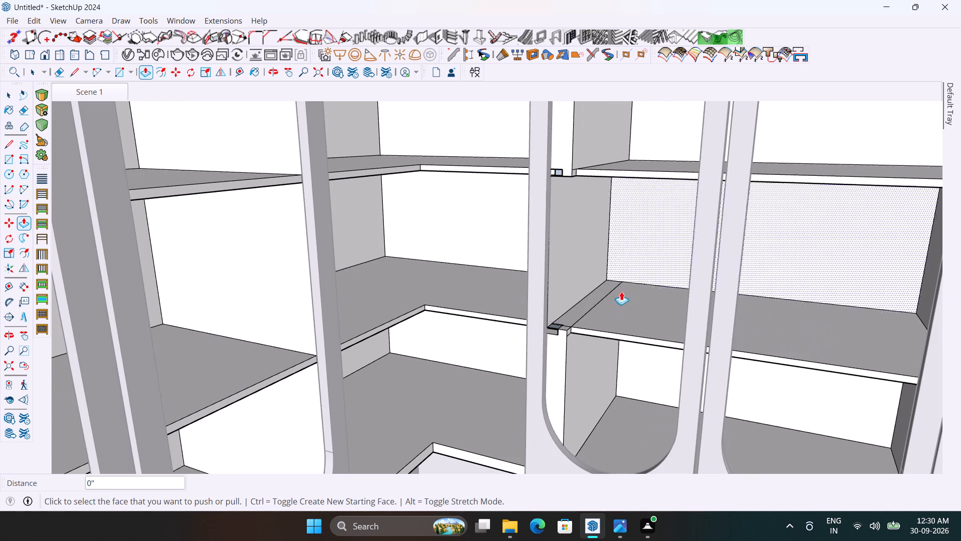
{"action": "double_click", "coordinate": [574, 363]}
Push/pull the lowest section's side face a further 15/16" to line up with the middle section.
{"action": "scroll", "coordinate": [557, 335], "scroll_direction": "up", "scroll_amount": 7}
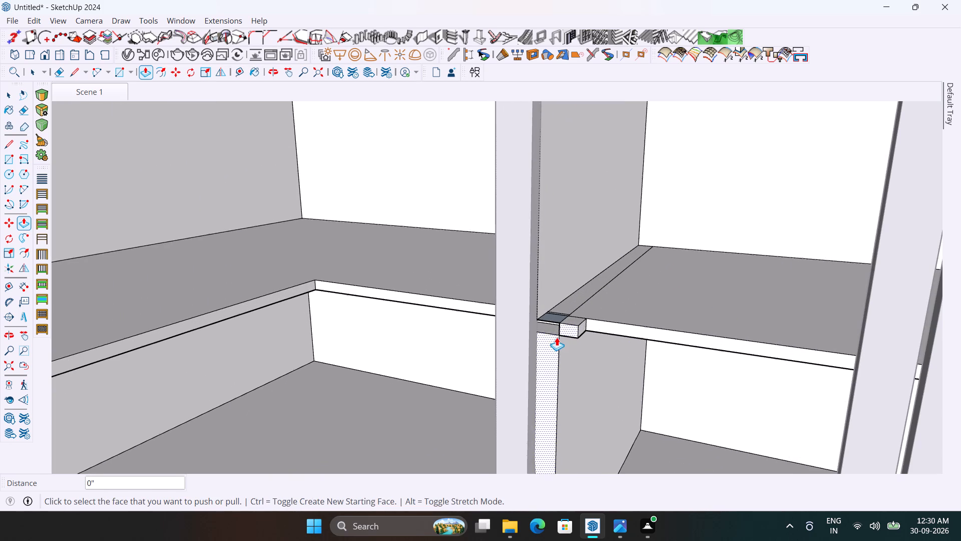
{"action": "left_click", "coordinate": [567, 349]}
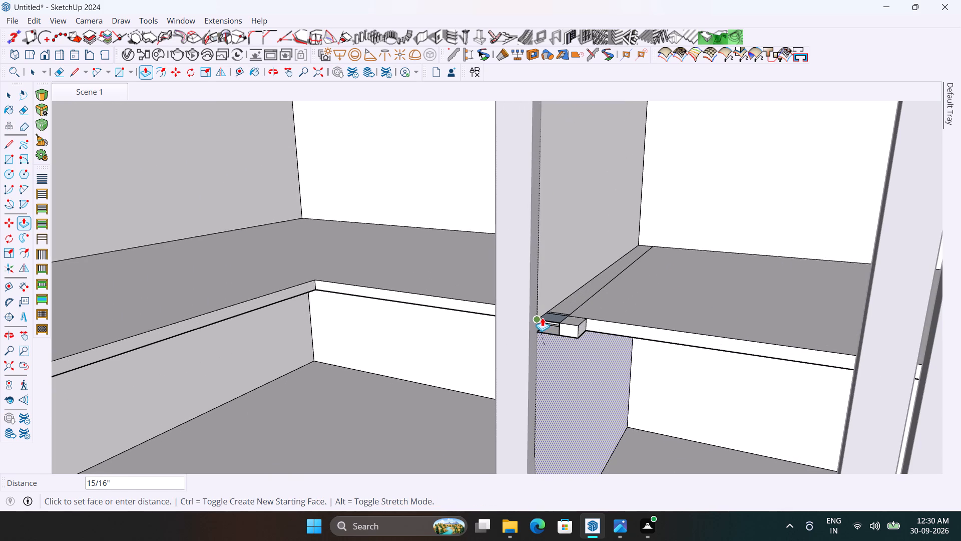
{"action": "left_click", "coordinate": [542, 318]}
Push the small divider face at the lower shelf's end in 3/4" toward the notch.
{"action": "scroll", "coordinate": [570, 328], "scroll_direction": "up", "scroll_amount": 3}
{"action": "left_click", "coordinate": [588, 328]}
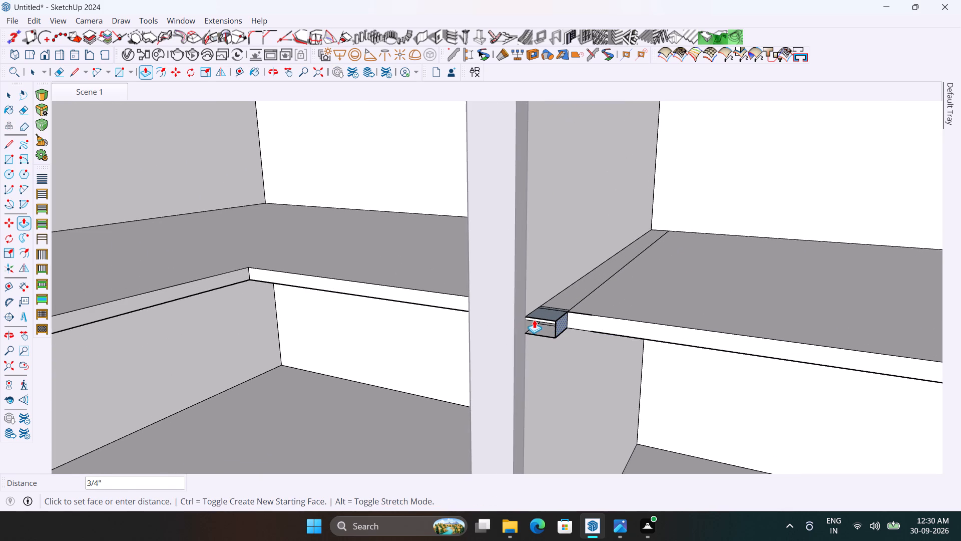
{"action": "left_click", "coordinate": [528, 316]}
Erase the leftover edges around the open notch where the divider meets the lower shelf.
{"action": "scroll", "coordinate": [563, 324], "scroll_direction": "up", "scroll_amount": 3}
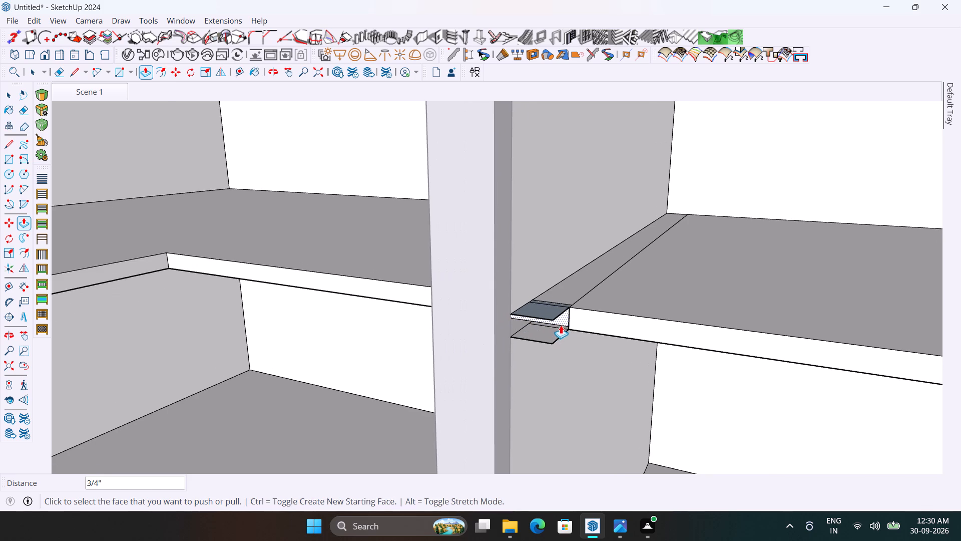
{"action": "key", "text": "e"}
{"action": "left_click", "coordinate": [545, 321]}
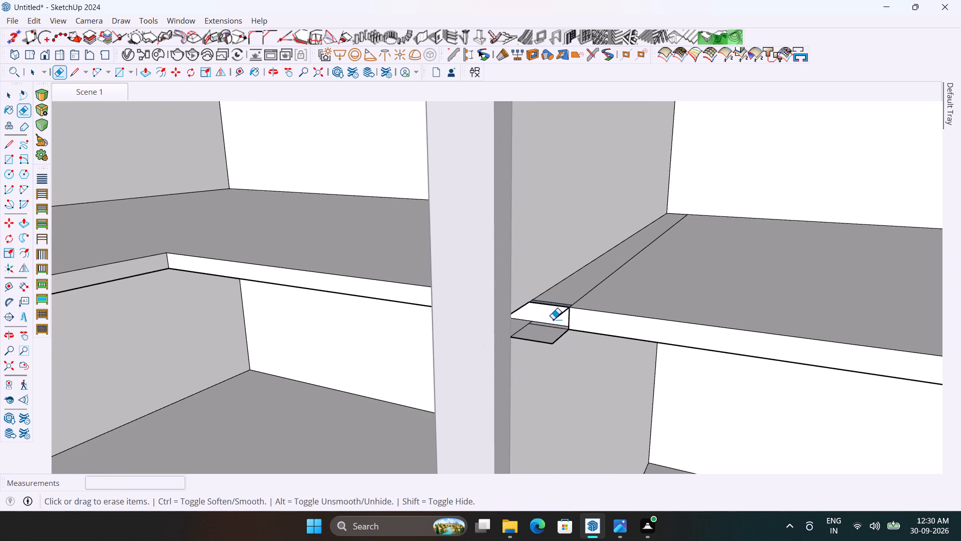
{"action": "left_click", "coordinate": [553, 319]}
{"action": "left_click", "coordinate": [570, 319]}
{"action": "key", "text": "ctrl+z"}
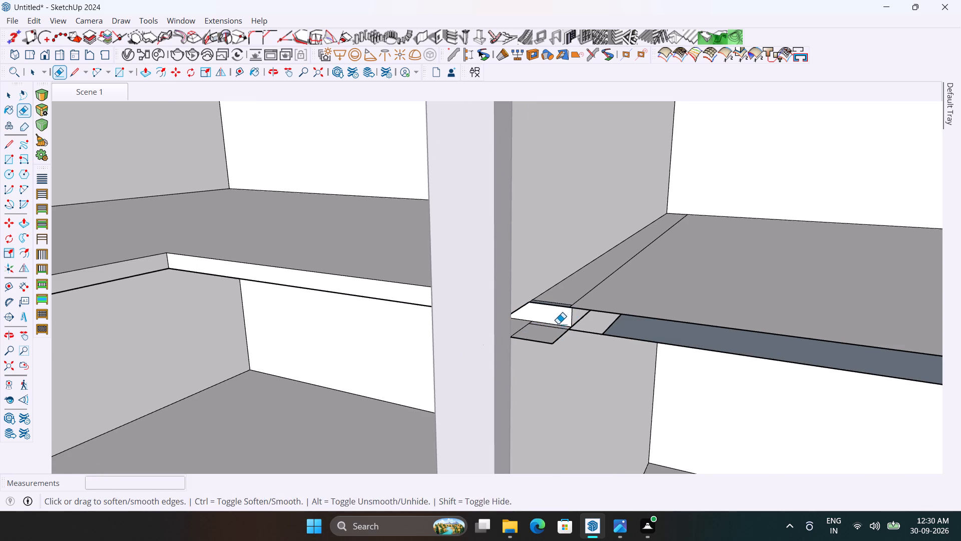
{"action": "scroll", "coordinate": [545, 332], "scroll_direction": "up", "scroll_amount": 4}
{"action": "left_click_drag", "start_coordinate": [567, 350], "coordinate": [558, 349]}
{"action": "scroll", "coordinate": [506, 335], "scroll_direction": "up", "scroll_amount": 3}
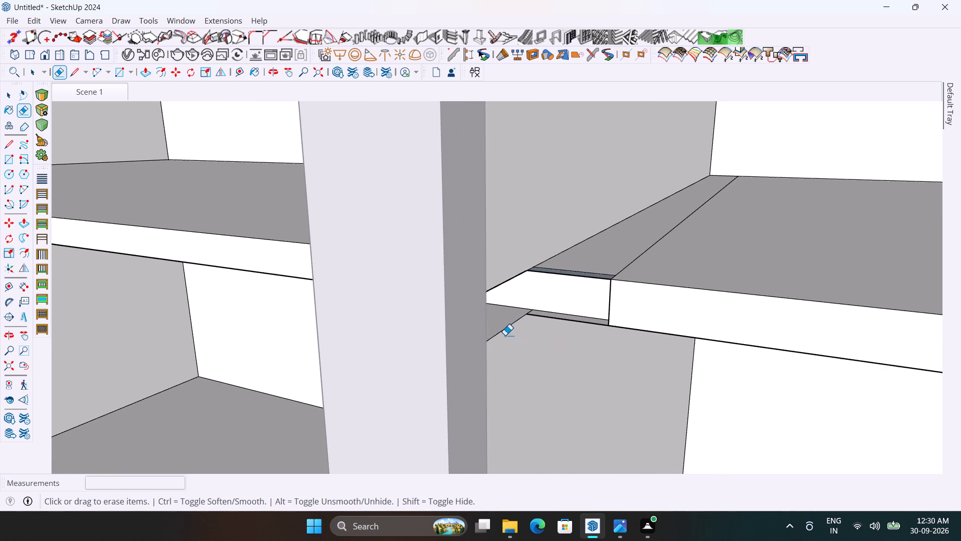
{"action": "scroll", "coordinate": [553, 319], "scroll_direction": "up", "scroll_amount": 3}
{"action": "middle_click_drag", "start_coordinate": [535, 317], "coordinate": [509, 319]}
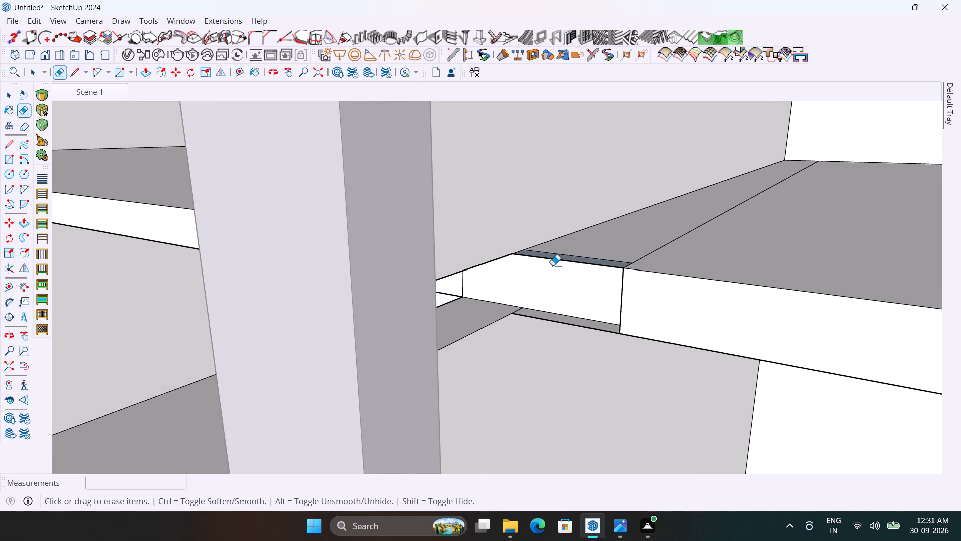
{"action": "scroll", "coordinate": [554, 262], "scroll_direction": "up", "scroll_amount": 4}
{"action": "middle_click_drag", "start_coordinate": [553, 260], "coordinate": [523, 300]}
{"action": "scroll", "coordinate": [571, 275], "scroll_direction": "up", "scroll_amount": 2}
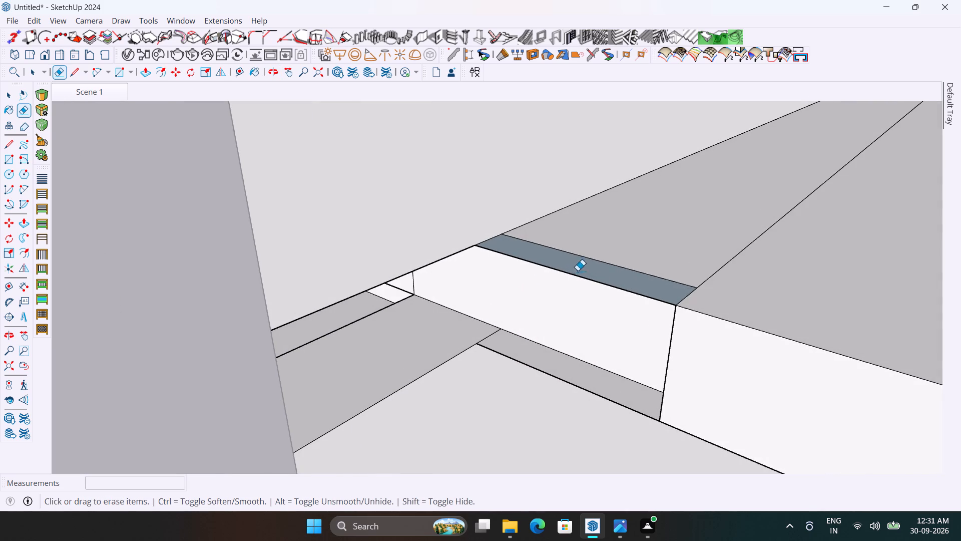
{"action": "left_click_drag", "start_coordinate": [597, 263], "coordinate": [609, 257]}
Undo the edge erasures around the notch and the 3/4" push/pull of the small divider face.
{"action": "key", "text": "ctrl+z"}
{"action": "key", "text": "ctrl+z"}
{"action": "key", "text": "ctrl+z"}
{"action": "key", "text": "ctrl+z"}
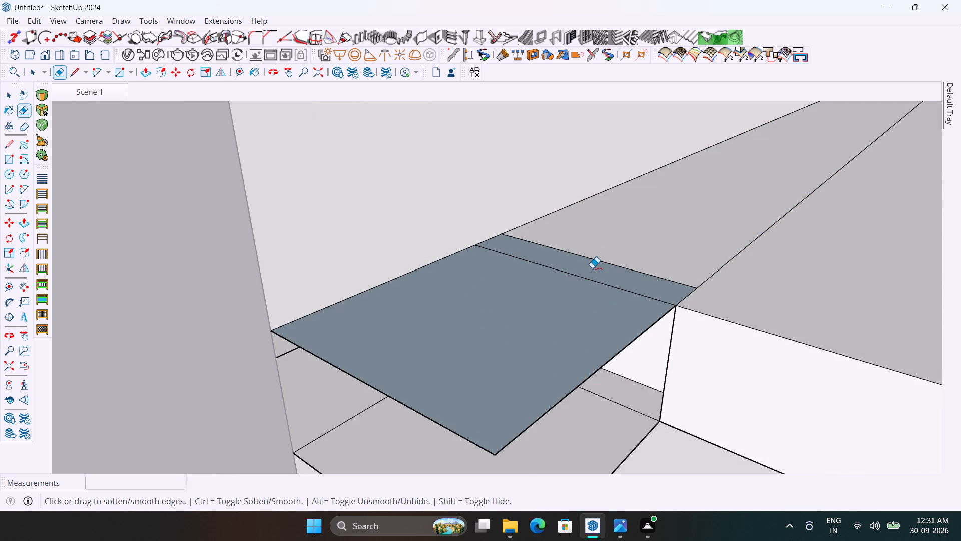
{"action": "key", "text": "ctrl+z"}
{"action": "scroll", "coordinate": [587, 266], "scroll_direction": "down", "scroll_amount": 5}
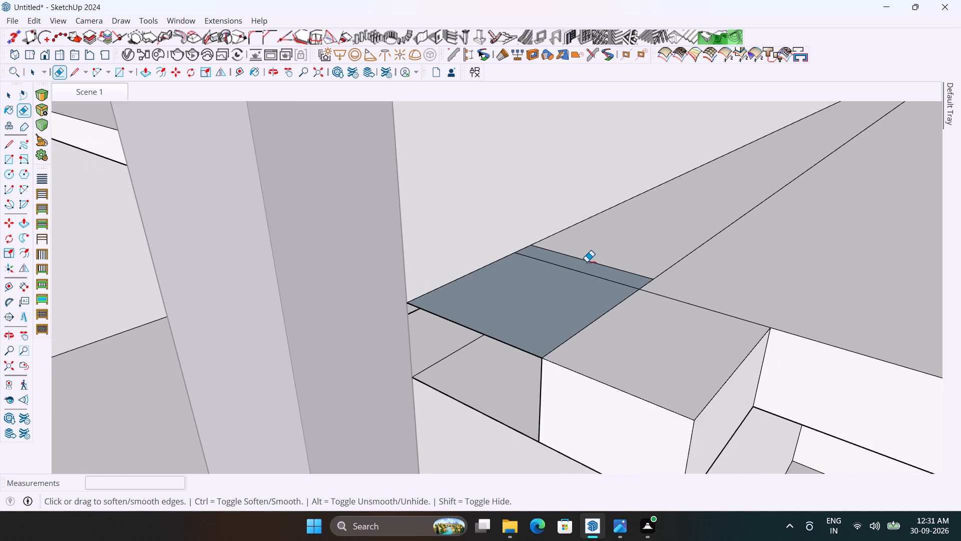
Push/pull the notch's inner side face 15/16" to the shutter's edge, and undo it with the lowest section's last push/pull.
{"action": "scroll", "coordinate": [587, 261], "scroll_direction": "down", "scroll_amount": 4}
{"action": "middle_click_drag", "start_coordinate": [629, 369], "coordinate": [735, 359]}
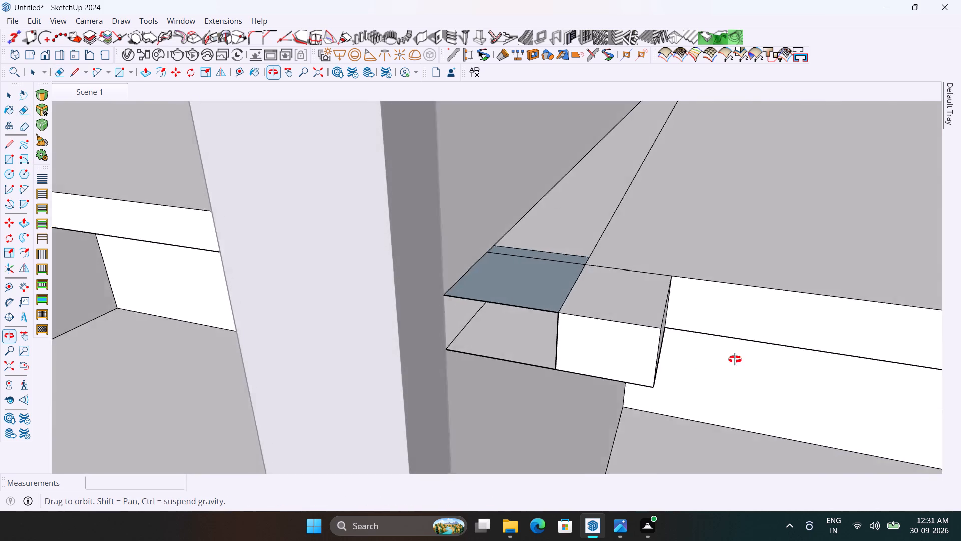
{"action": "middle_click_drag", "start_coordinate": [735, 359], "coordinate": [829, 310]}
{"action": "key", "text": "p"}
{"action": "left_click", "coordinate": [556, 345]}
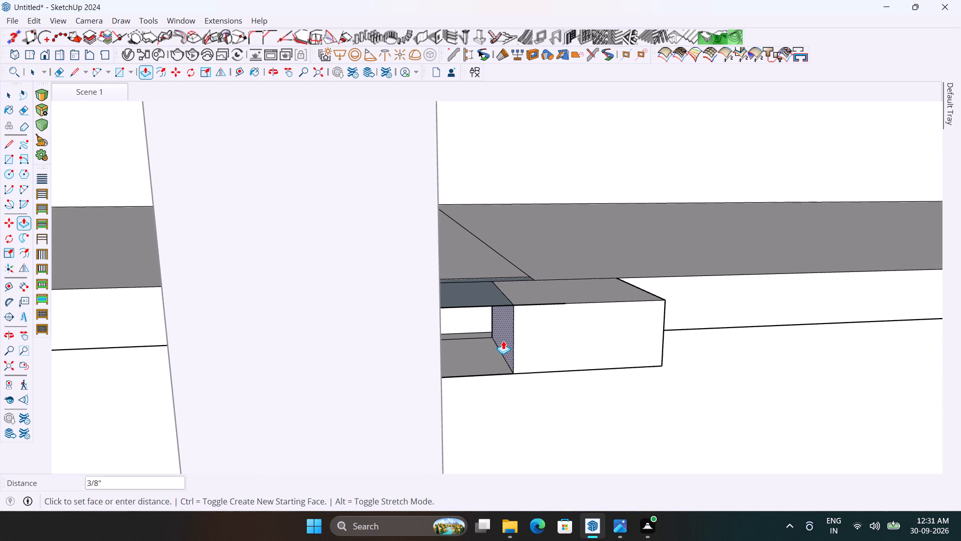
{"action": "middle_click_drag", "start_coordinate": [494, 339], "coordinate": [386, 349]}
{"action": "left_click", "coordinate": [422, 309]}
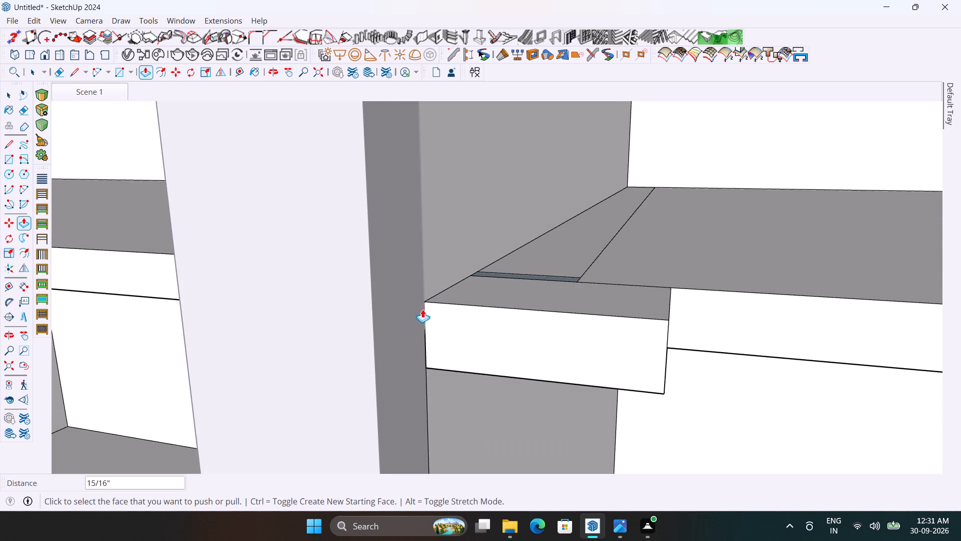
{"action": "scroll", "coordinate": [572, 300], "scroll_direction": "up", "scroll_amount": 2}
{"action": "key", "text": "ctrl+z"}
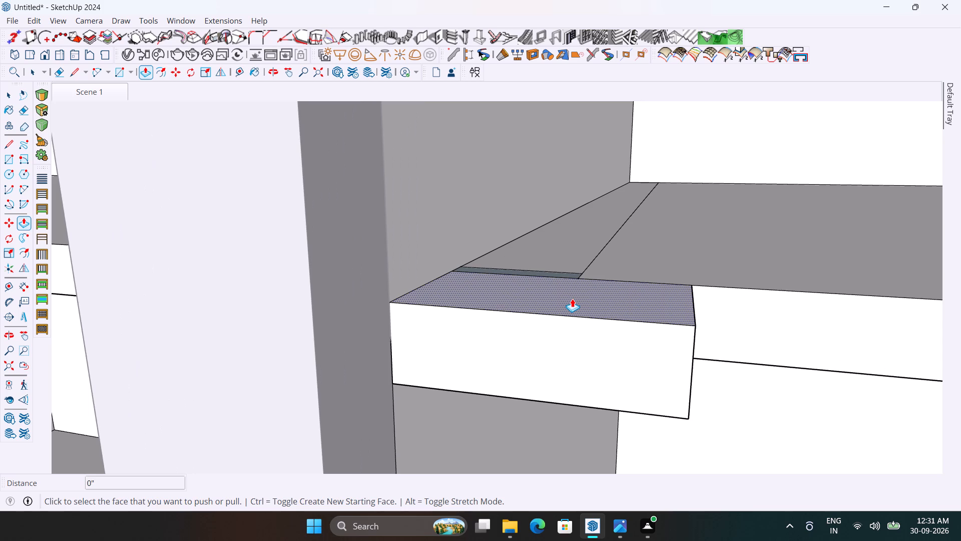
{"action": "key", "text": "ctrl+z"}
Push/pull the notch's rear and front side faces 15/16" each to the shutter's edge, filling the notch at the lower shelf.
{"action": "middle_click_drag", "start_coordinate": [587, 315], "coordinate": [696, 239]}
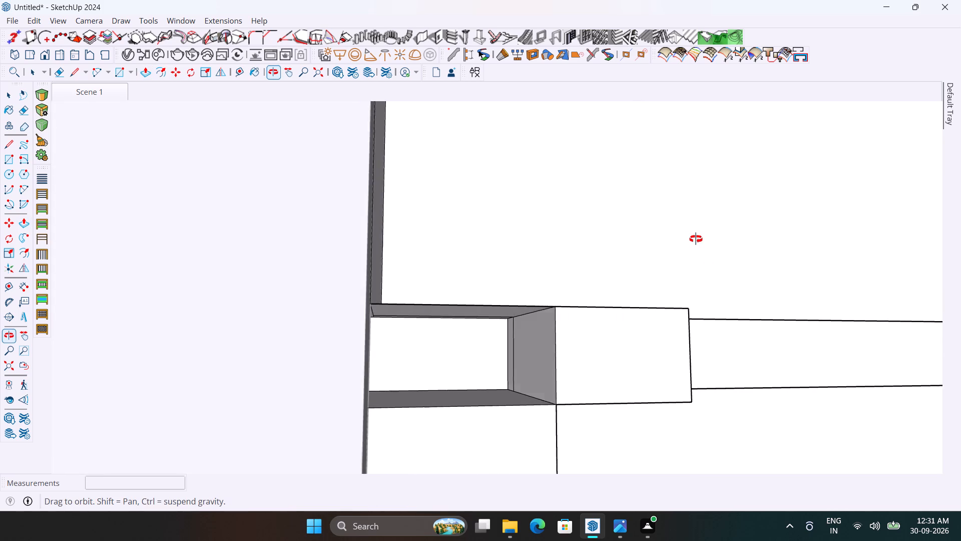
{"action": "middle_click_drag", "start_coordinate": [696, 239], "coordinate": [689, 239]}
{"action": "scroll", "coordinate": [496, 335], "scroll_direction": "up", "scroll_amount": 3}
{"action": "left_click", "coordinate": [527, 337]}
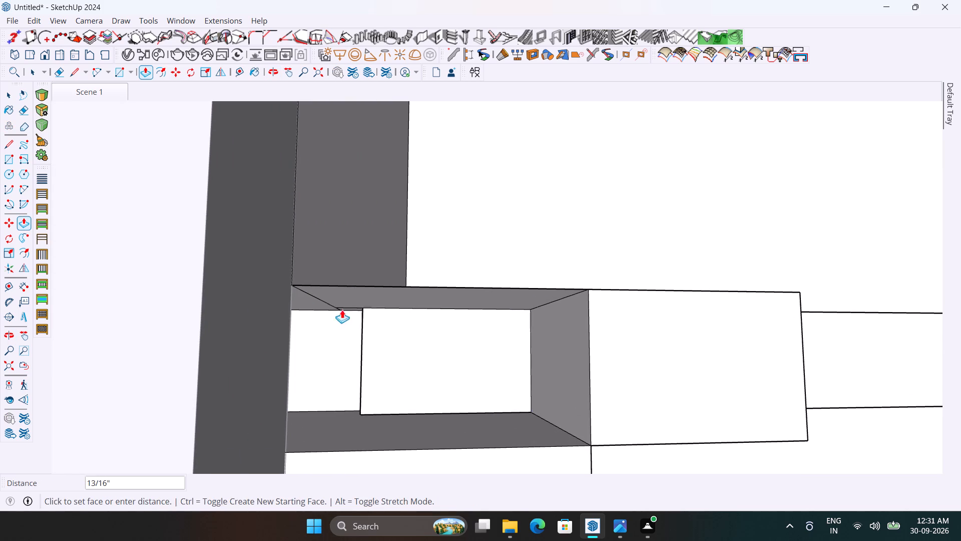
{"action": "left_click", "coordinate": [296, 287]}
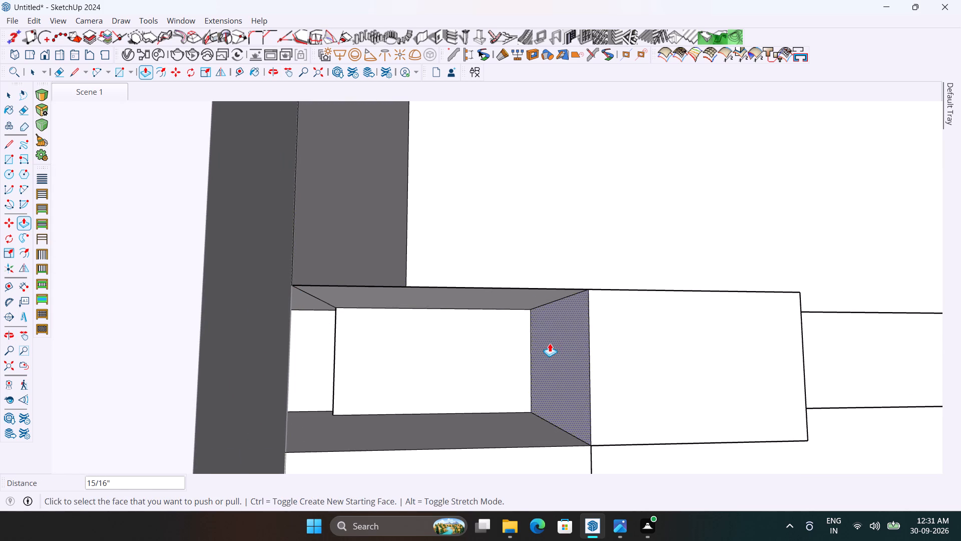
{"action": "left_click", "coordinate": [550, 343]}
{"action": "left_click", "coordinate": [297, 288]}
Erase the leftover edges on the lower shelf's surface beside the filled notch at the divider.
{"action": "scroll", "coordinate": [460, 302], "scroll_direction": "down", "scroll_amount": 6}
{"action": "middle_click_drag", "start_coordinate": [502, 325], "coordinate": [467, 354]}
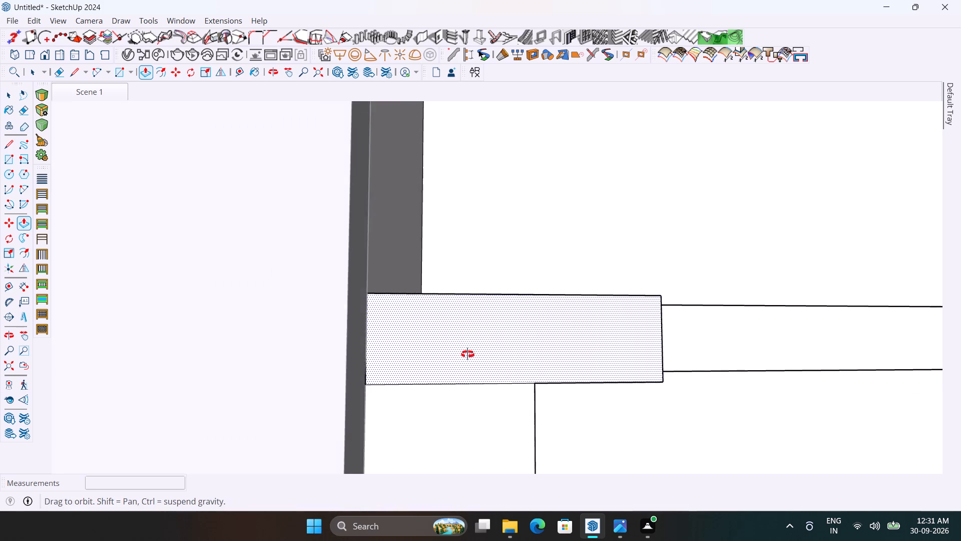
{"action": "middle_click_drag", "start_coordinate": [467, 354], "coordinate": [345, 415]}
{"action": "scroll", "coordinate": [581, 283], "scroll_direction": "up", "scroll_amount": 2}
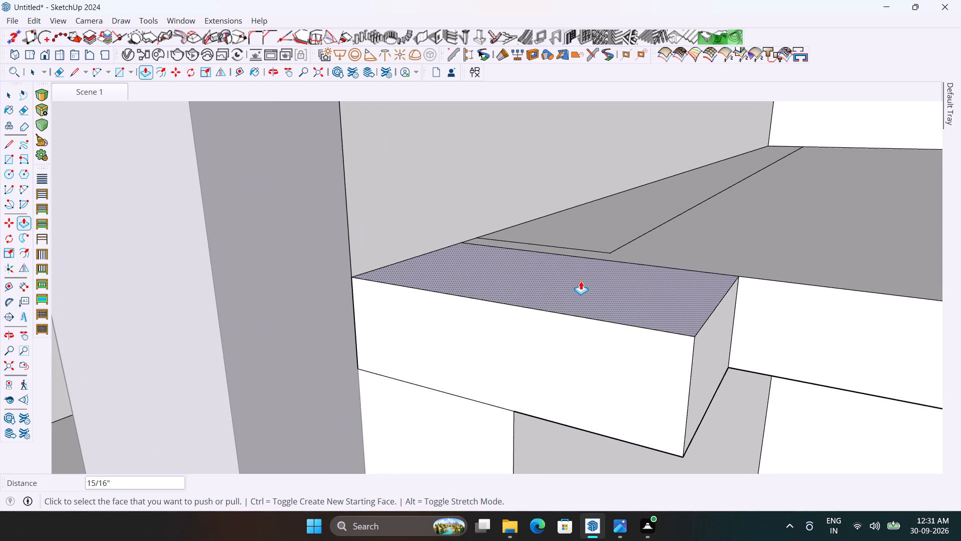
{"action": "key", "text": "e"}
{"action": "left_click_drag", "start_coordinate": [587, 248], "coordinate": [587, 253]}
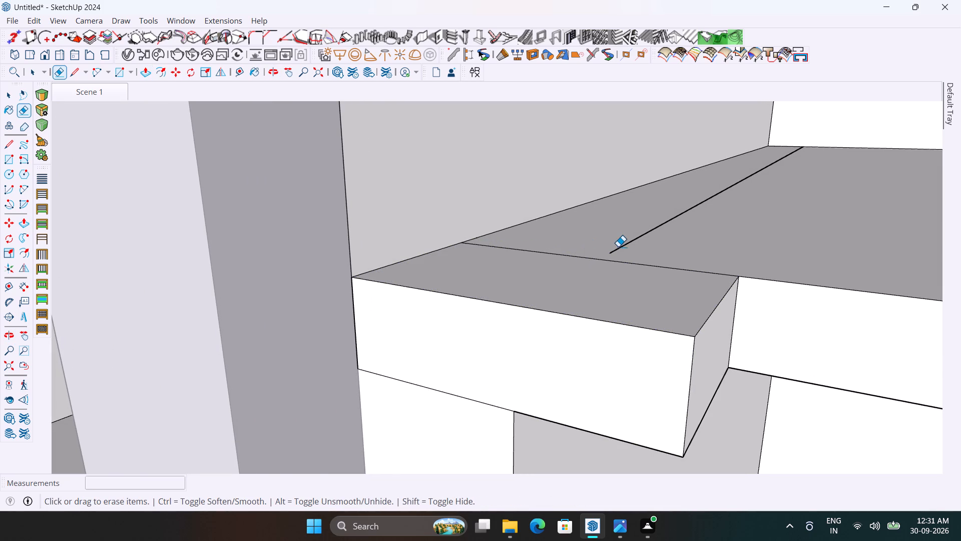
{"action": "left_click_drag", "start_coordinate": [618, 246], "coordinate": [639, 253]}
Push/pull the projecting block's side face 3/4" back, aligning the block with the divider below.
{"action": "scroll", "coordinate": [532, 213], "scroll_direction": "down", "scroll_amount": 3}
{"action": "middle_click_drag", "start_coordinate": [643, 245], "coordinate": [645, 288]}
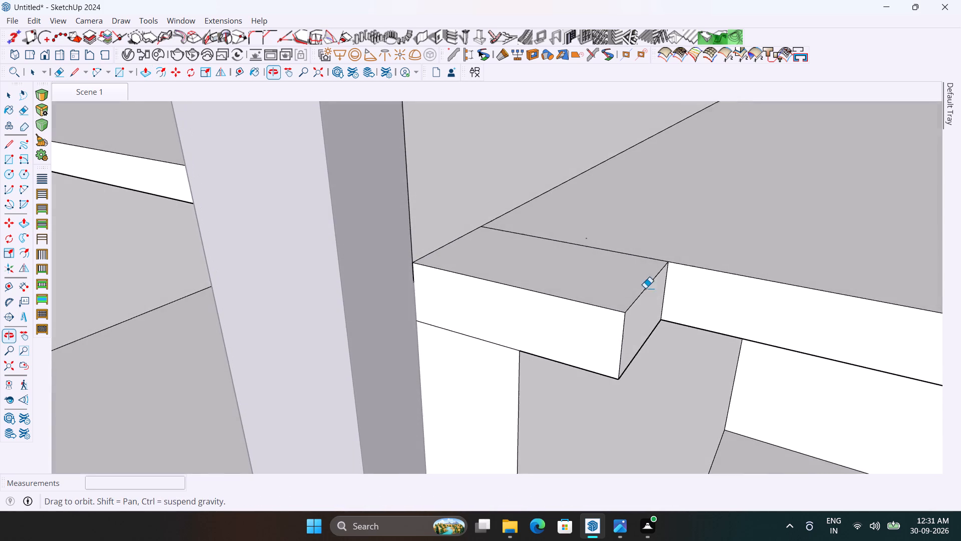
{"action": "middle_click_drag", "start_coordinate": [645, 288], "coordinate": [645, 285]}
{"action": "key", "text": "p"}
{"action": "left_click", "coordinate": [641, 315]}
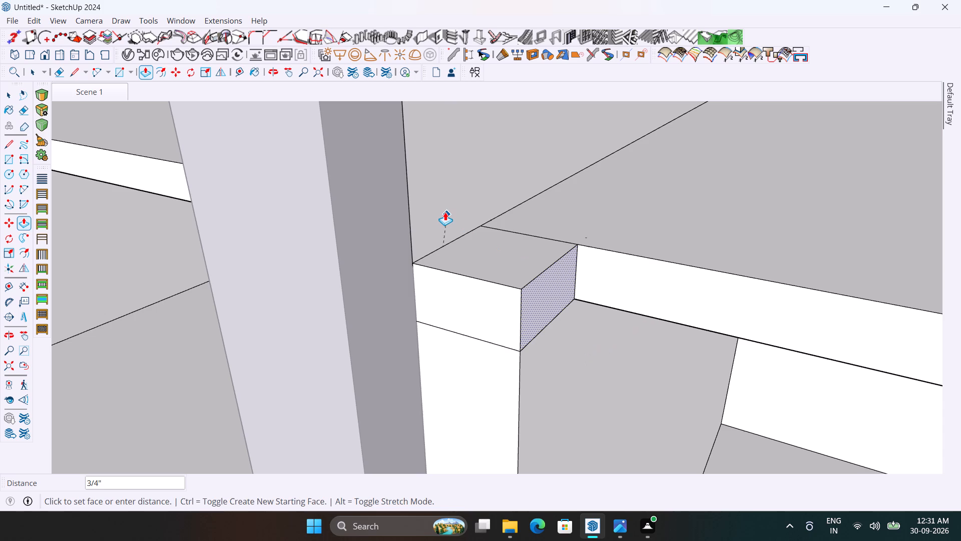
{"action": "left_click", "coordinate": [445, 211]}
Erase the edge separating the small block's side from the divider's side face below the lower shelf.
{"action": "scroll", "coordinate": [553, 256], "scroll_direction": "down", "scroll_amount": 12}
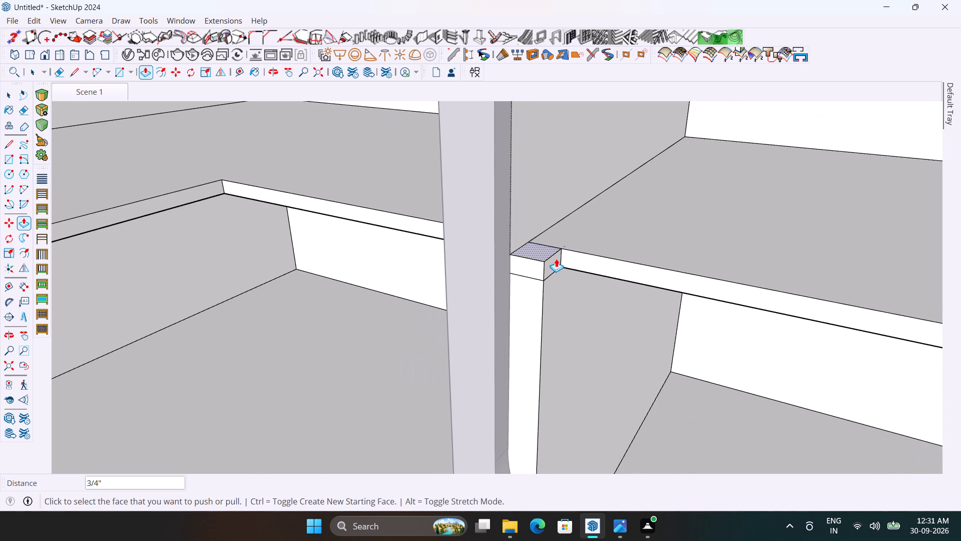
{"action": "key", "text": "e"}
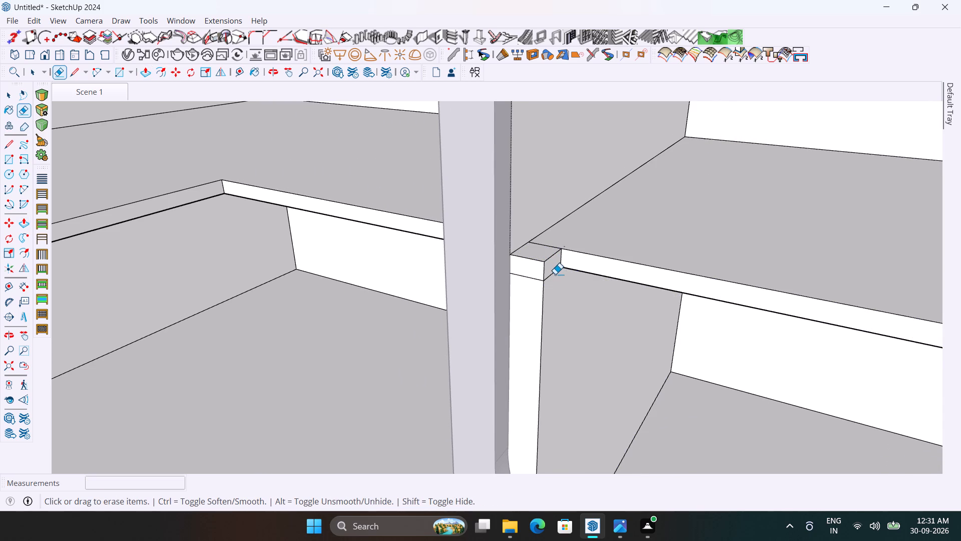
{"action": "left_click", "coordinate": [553, 269]}
{"action": "left_click", "coordinate": [553, 271]}
{"action": "scroll", "coordinate": [554, 272], "scroll_direction": "down", "scroll_amount": 6}
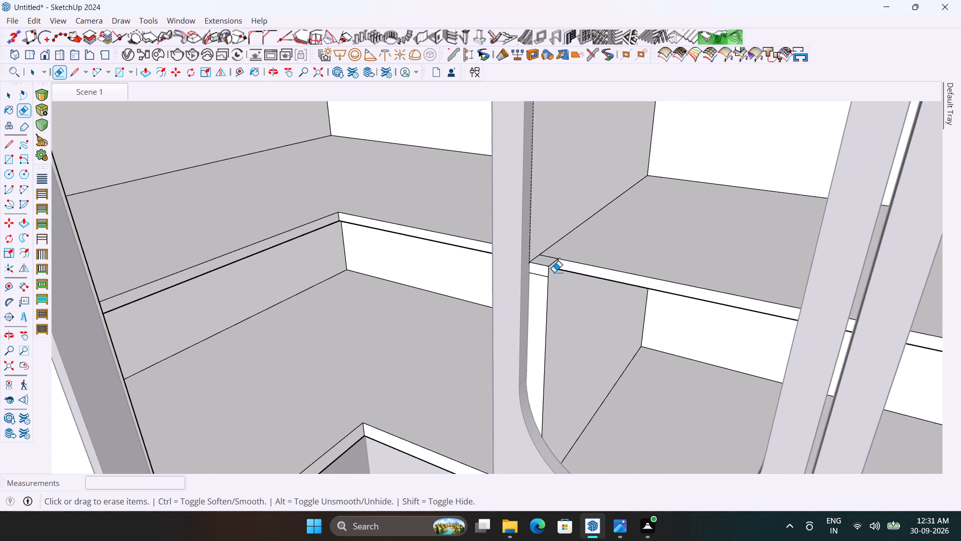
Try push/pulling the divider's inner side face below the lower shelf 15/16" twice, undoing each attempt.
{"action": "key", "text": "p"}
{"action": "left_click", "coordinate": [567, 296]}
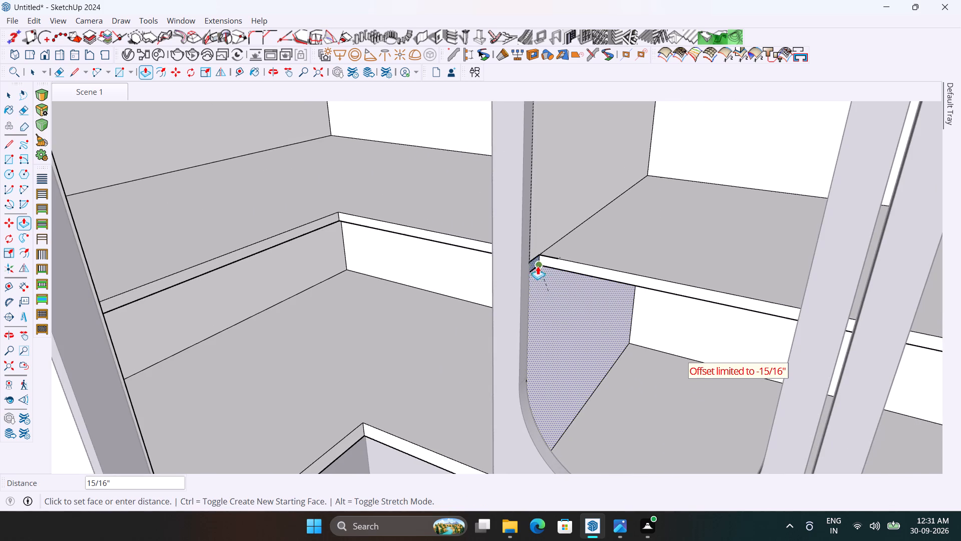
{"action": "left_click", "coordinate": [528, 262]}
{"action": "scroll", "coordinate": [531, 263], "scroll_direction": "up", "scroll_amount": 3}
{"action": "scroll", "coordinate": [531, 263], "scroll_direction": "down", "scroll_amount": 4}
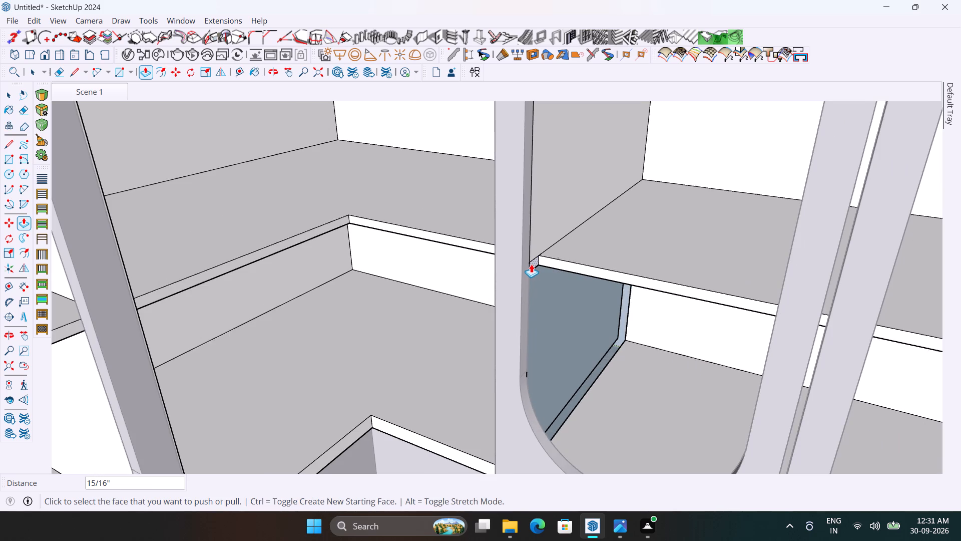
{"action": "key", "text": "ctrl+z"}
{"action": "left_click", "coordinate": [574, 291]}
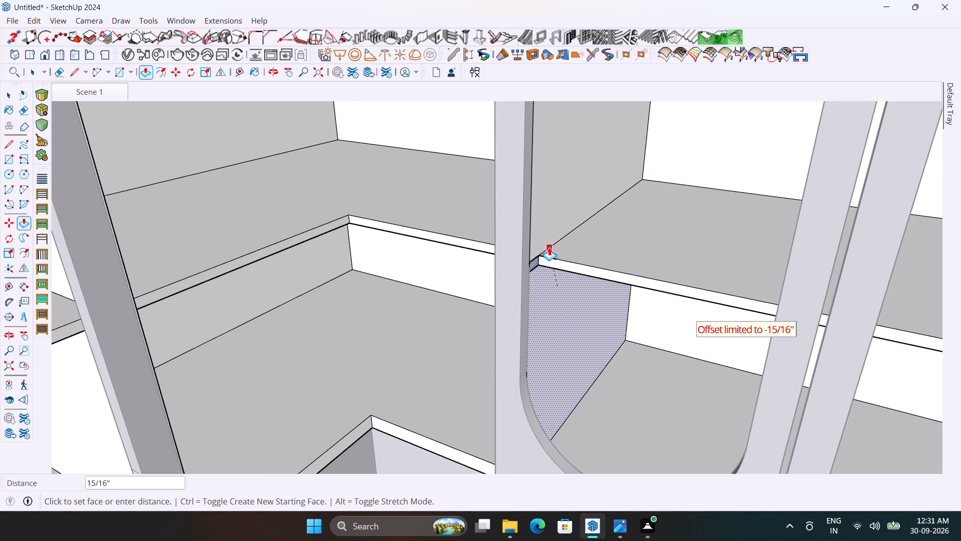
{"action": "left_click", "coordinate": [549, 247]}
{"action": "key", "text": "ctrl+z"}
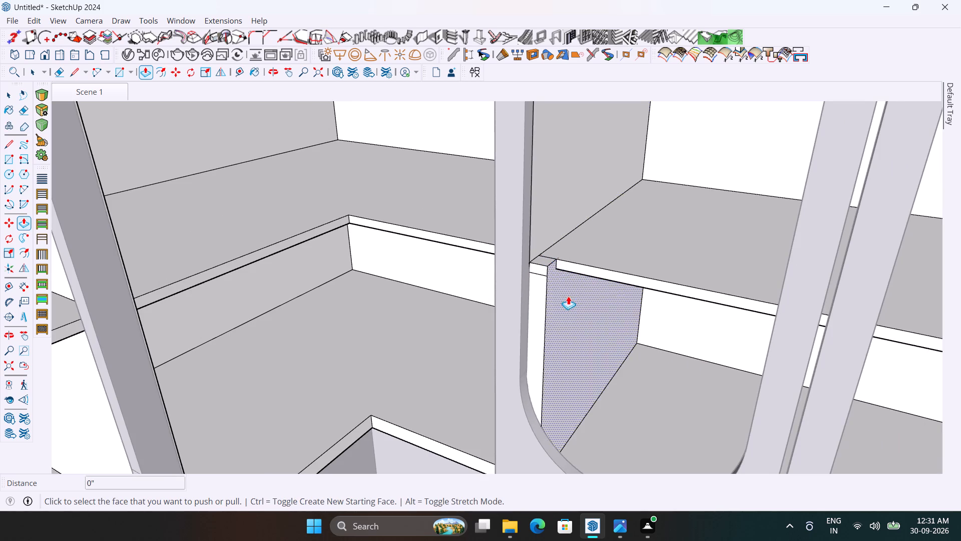
Push/pull the divider's opposite, corner-side face below the lower shelf 5/8".
{"action": "middle_click_drag", "start_coordinate": [568, 298], "coordinate": [718, 297]}
{"action": "left_click", "coordinate": [655, 281]}
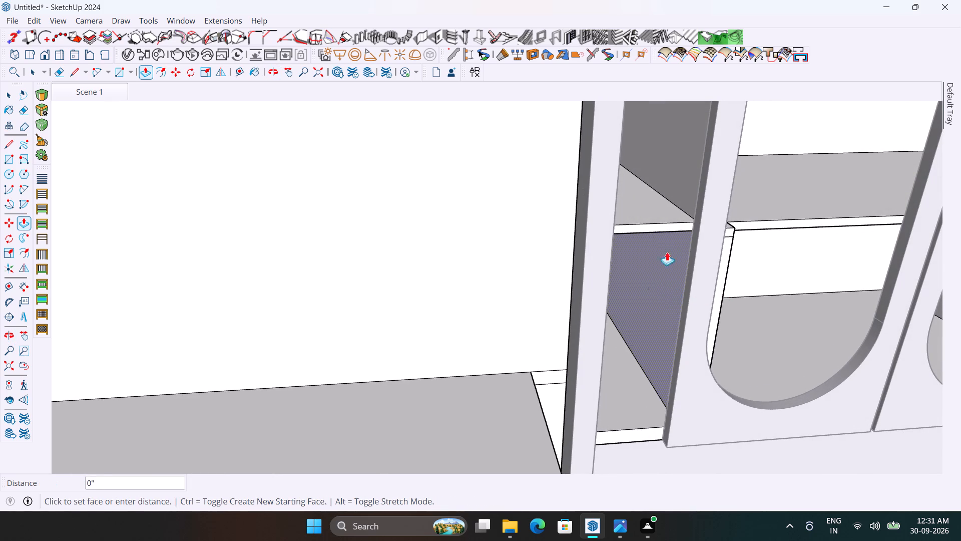
{"action": "left_click", "coordinate": [685, 195]}
{"action": "scroll", "coordinate": [559, 211], "scroll_direction": "down", "scroll_amount": 3}
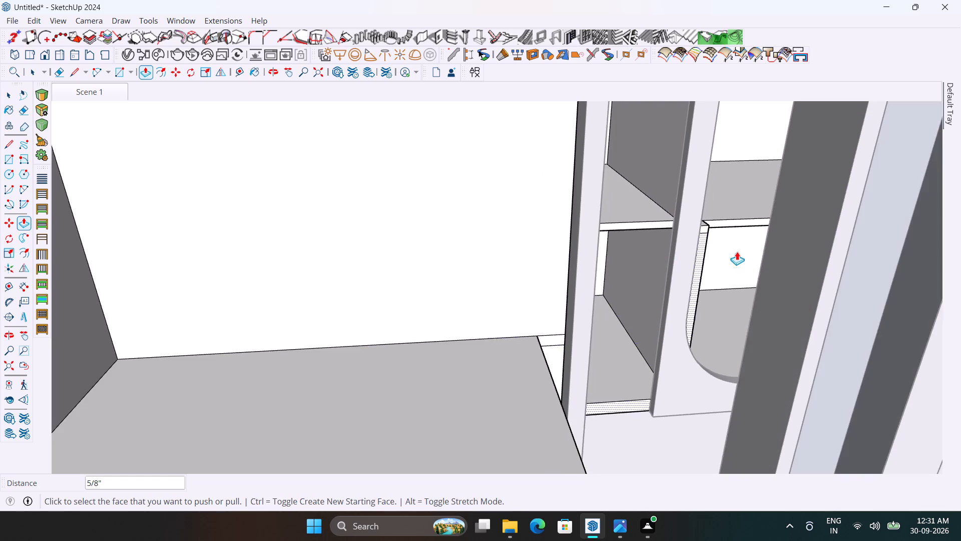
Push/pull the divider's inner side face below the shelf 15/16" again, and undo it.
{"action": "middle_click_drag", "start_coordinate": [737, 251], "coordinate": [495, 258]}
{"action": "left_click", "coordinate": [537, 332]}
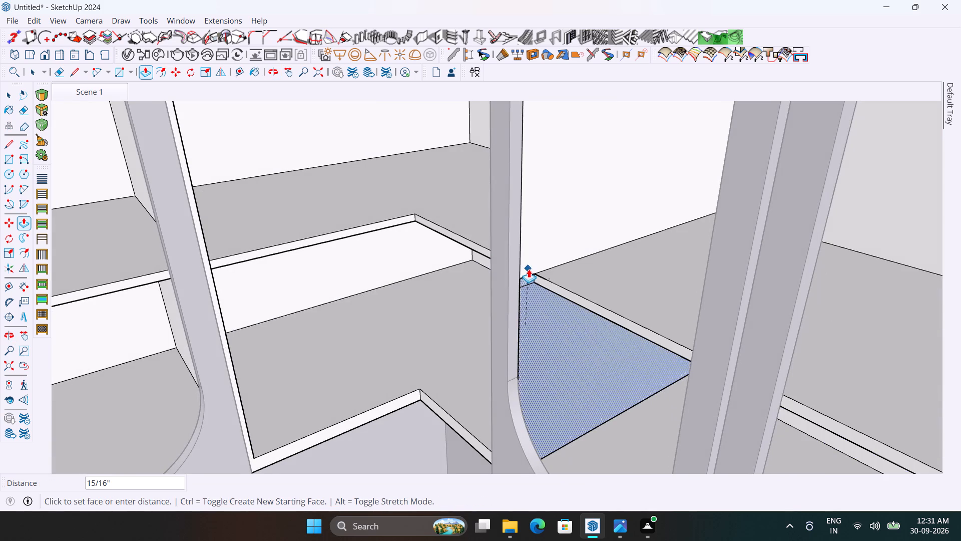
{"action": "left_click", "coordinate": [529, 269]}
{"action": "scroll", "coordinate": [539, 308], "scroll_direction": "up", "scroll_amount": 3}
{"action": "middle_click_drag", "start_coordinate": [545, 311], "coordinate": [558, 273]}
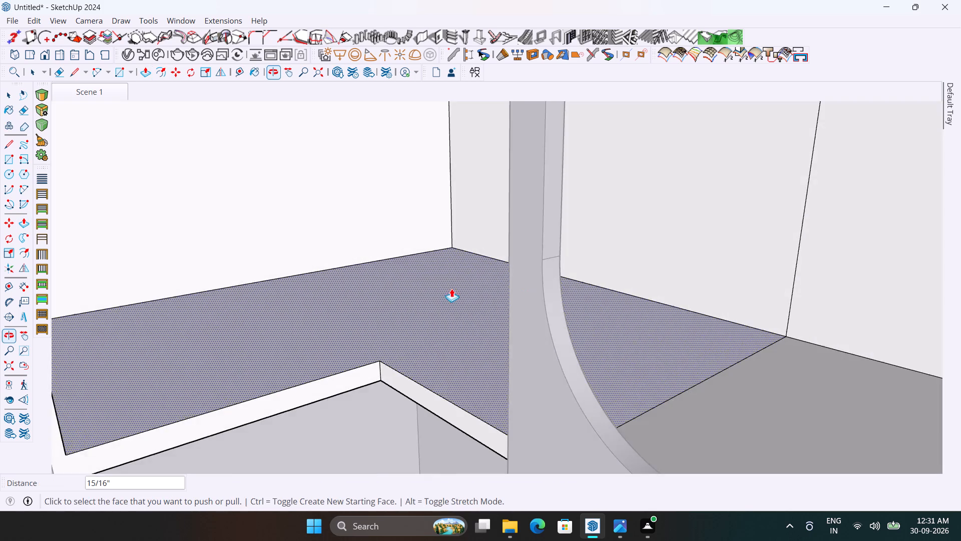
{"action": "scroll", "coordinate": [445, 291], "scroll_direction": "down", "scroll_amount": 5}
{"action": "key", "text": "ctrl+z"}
Leave Push/Pull, restore the saved Scene 1 view and exit the cabinet group.
{"action": "scroll", "coordinate": [582, 367], "scroll_direction": "down", "scroll_amount": 3, "text": "ctrl"}
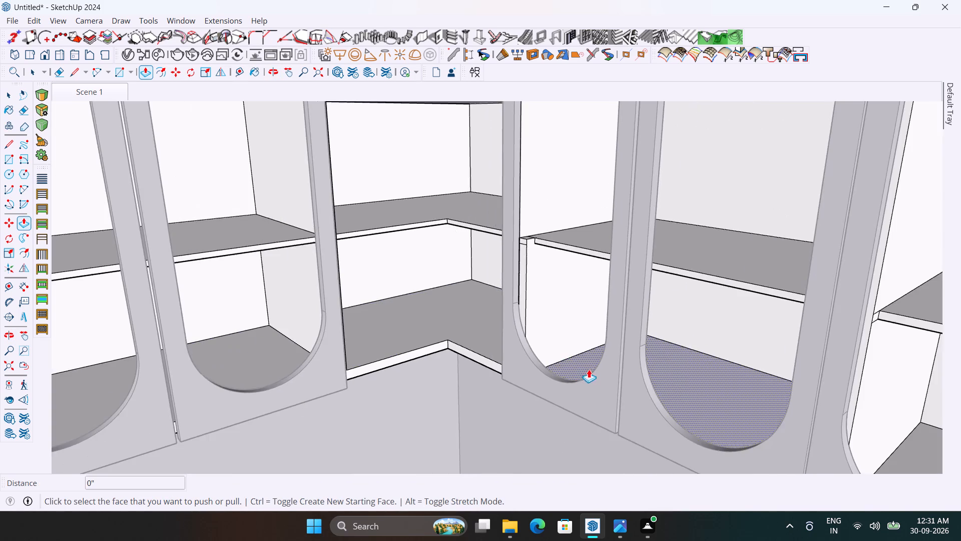
{"action": "scroll", "coordinate": [588, 347], "scroll_direction": "down", "scroll_amount": 3}
{"action": "middle_click_drag", "start_coordinate": [564, 331], "coordinate": [600, 356]}
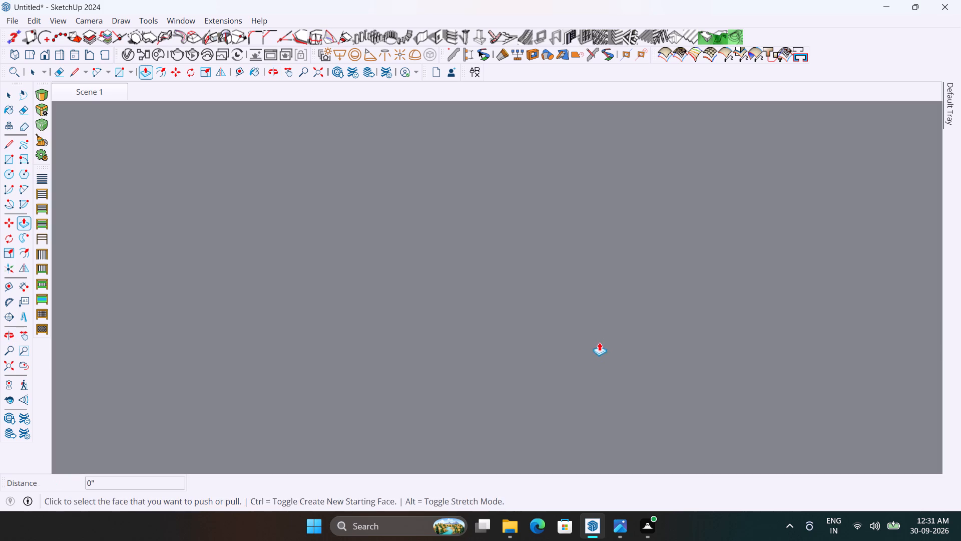
{"action": "middle_click_drag", "start_coordinate": [589, 338], "coordinate": [547, 318]}
{"action": "scroll", "coordinate": [547, 318], "scroll_direction": "down", "scroll_amount": 1}
{"action": "key", "text": "space"}
{"action": "left_click", "coordinate": [107, 94]}
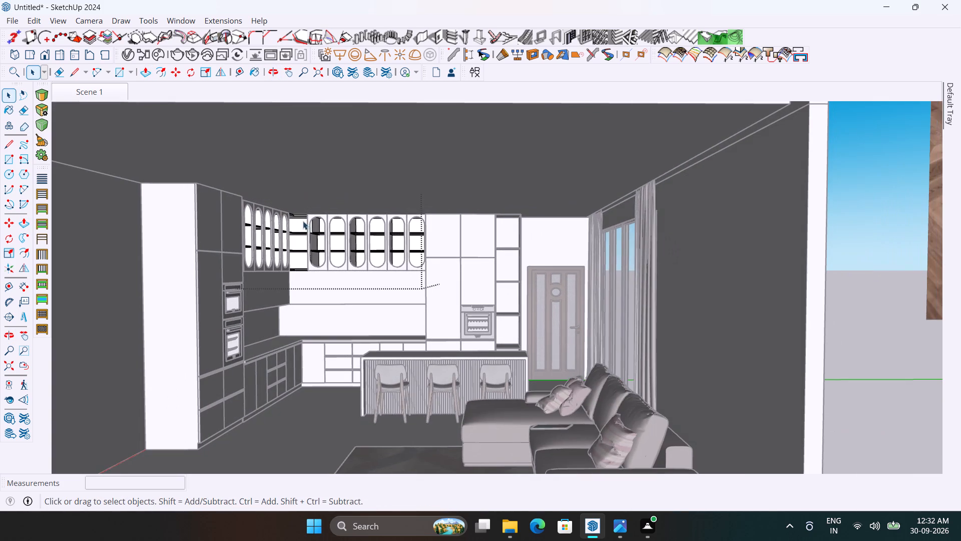
{"action": "left_click", "coordinate": [860, 303]}
Hide the middle arched shutter pair and the pair nearest the corner on the back wall's upper cabinets.
{"action": "scroll", "coordinate": [231, 221], "scroll_direction": "up", "scroll_amount": 4}
{"action": "scroll", "coordinate": [317, 259], "scroll_direction": "up", "scroll_amount": 5}
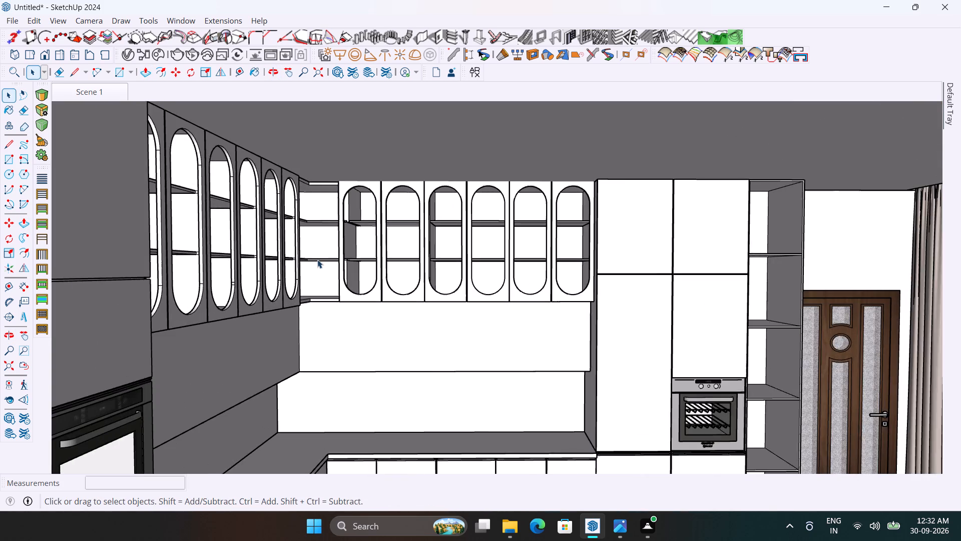
{"action": "middle_click_drag", "start_coordinate": [310, 263], "coordinate": [283, 281]}
{"action": "scroll", "coordinate": [355, 258], "scroll_direction": "up", "scroll_amount": 5}
{"action": "middle_click_drag", "start_coordinate": [418, 264], "coordinate": [425, 276]}
{"action": "scroll", "coordinate": [477, 265], "scroll_direction": "up", "scroll_amount": 3}
{"action": "scroll", "coordinate": [477, 265], "scroll_direction": "down", "scroll_amount": 3}
{"action": "left_click", "coordinate": [473, 289]}
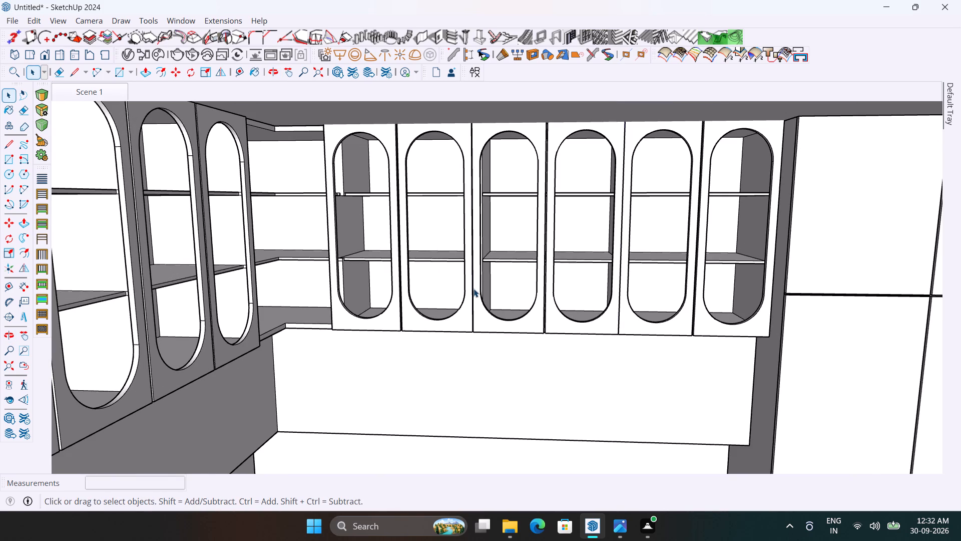
{"action": "right_click", "coordinate": [473, 289]}
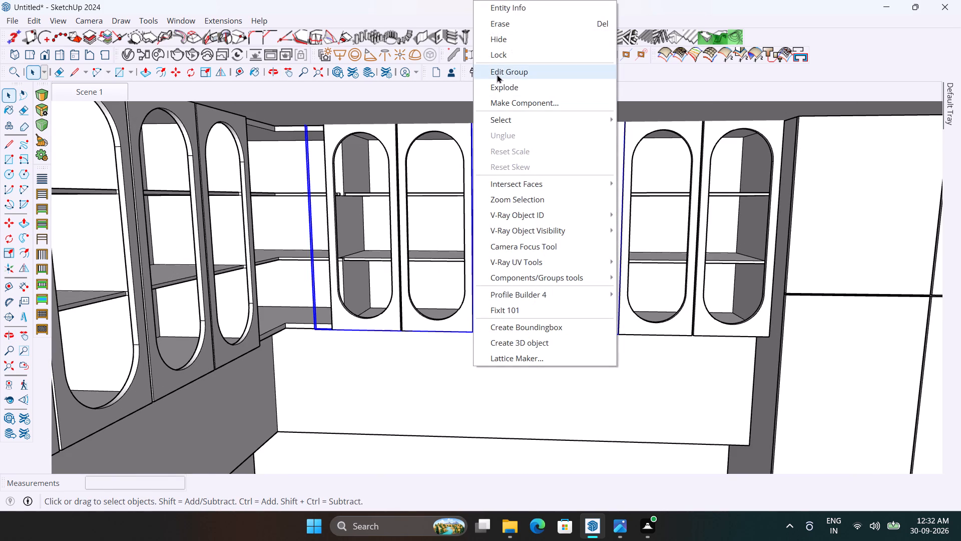
{"action": "left_click", "coordinate": [500, 45]}
{"action": "scroll", "coordinate": [470, 280], "scroll_direction": "up", "scroll_amount": 3}
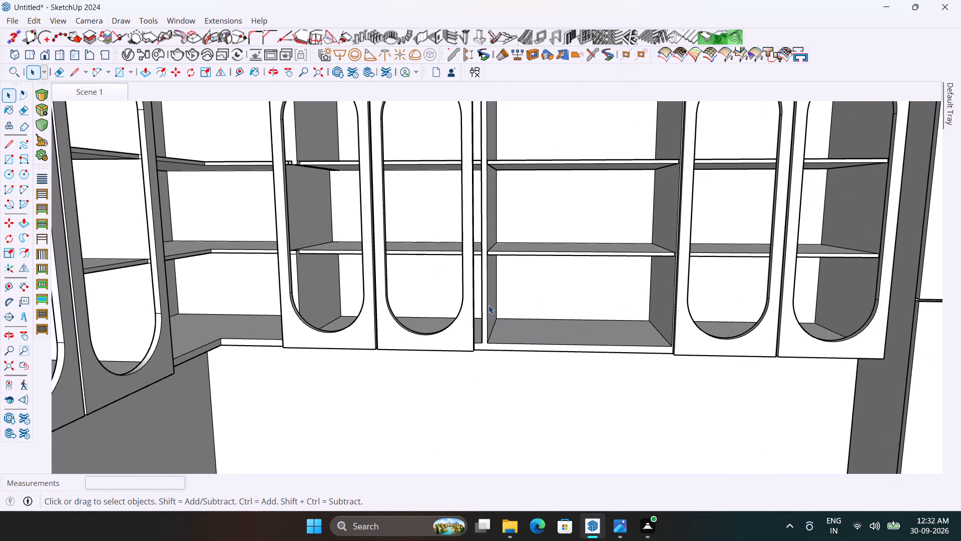
{"action": "scroll", "coordinate": [489, 305], "scroll_direction": "up", "scroll_amount": 3}
{"action": "left_click", "coordinate": [448, 326]}
{"action": "right_click", "coordinate": [448, 326]}
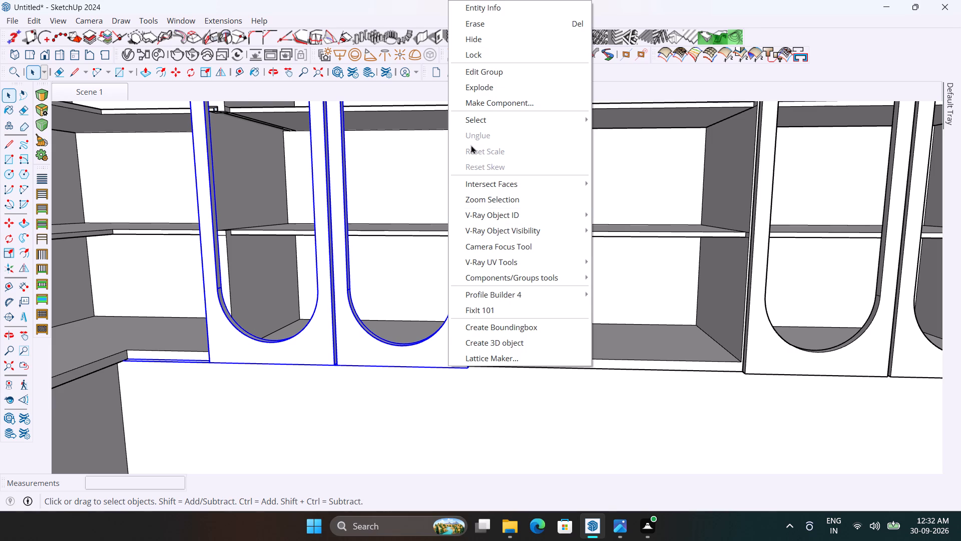
{"action": "left_click", "coordinate": [470, 42]}
Open the back wall's upper cabinet carcass group for editing at the divider between the two uncovered bays.
{"action": "scroll", "coordinate": [503, 208], "scroll_direction": "up", "scroll_amount": 1}
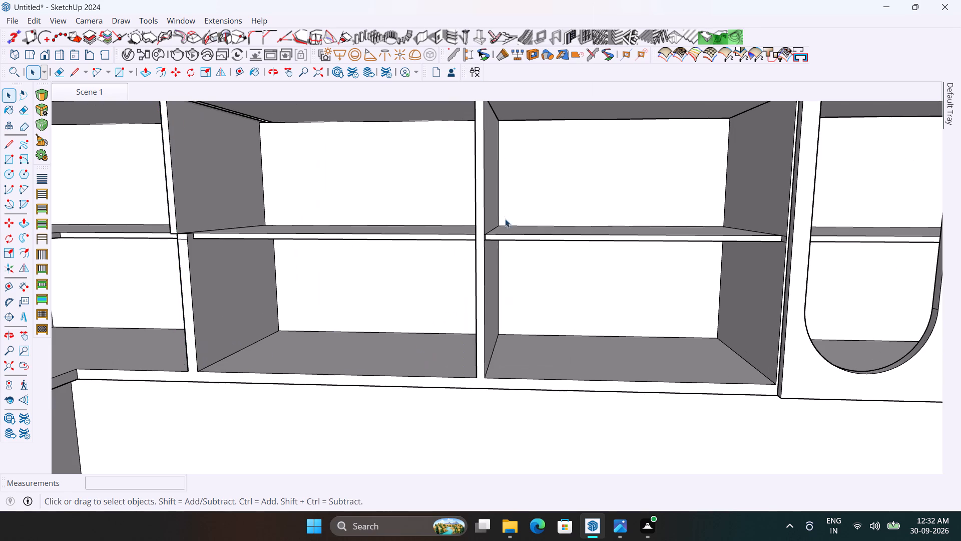
{"action": "middle_click_drag", "start_coordinate": [512, 247], "coordinate": [471, 302]}
{"action": "scroll", "coordinate": [464, 292], "scroll_direction": "down", "scroll_amount": 2}
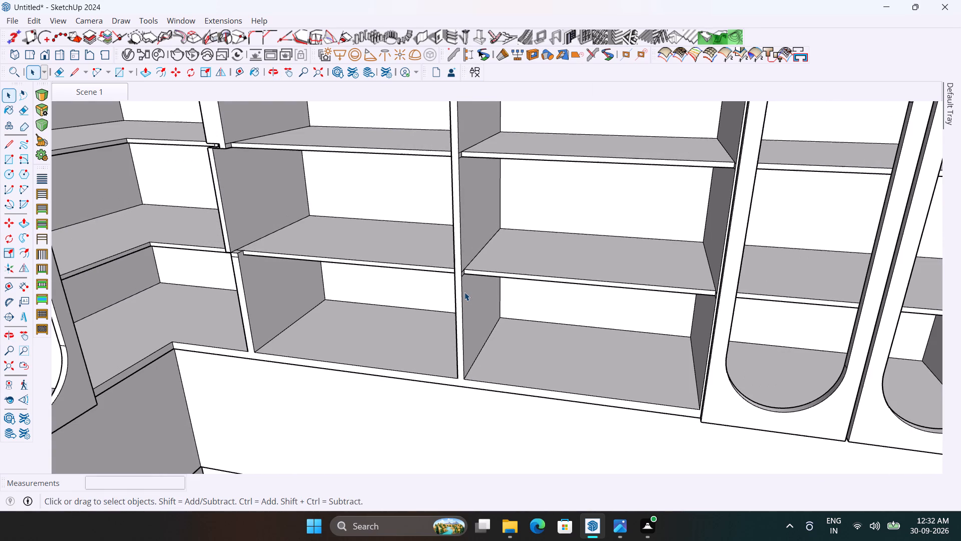
{"action": "middle_click_drag", "start_coordinate": [472, 297], "coordinate": [498, 291]}
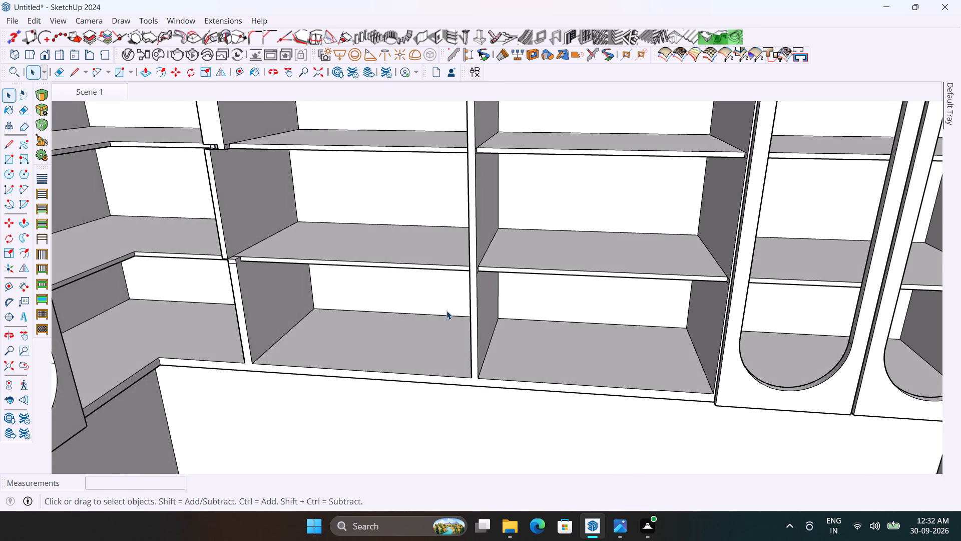
{"action": "middle_click_drag", "start_coordinate": [445, 311], "coordinate": [504, 313]}
{"action": "scroll", "coordinate": [489, 349], "scroll_direction": "up", "scroll_amount": 2}
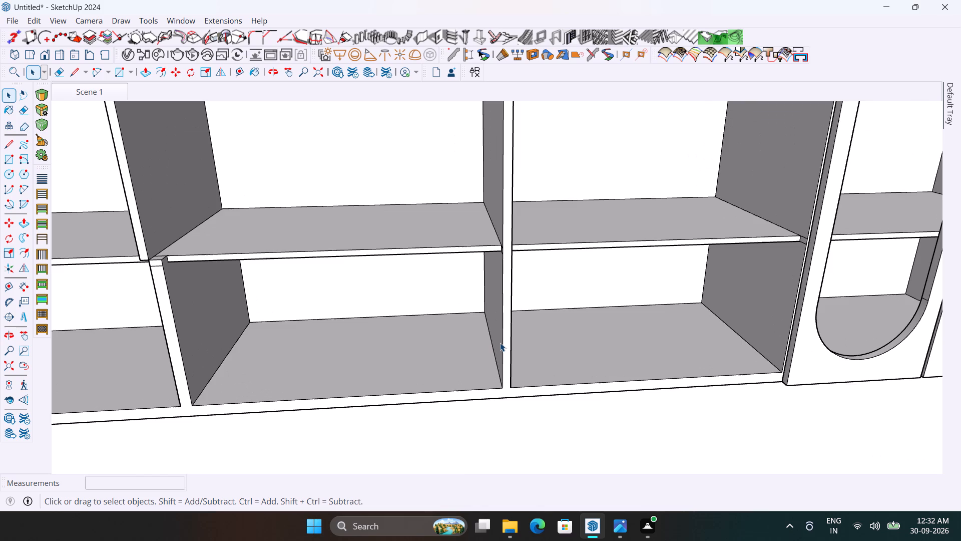
{"action": "double_click", "coordinate": [498, 342]}
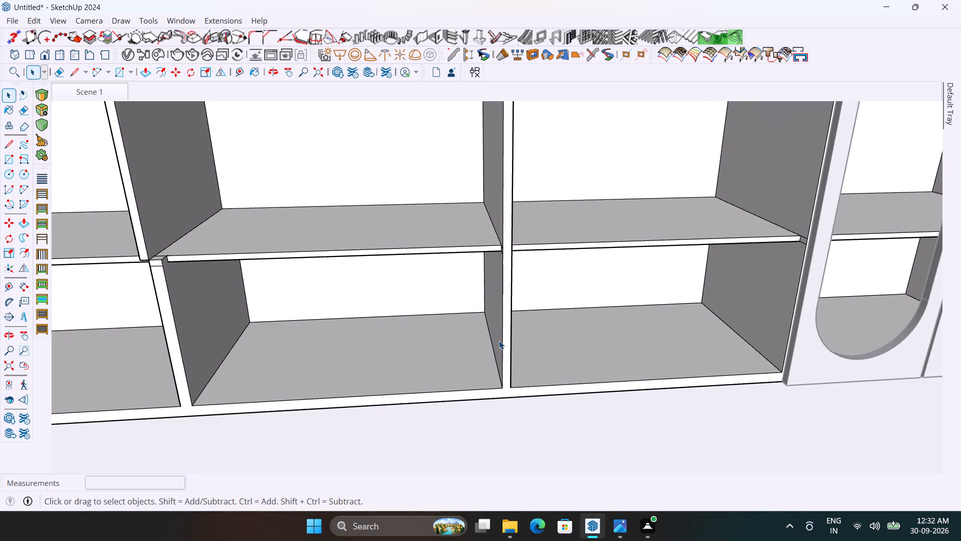
{"action": "left_click", "coordinate": [496, 334], "text": "ctrl"}
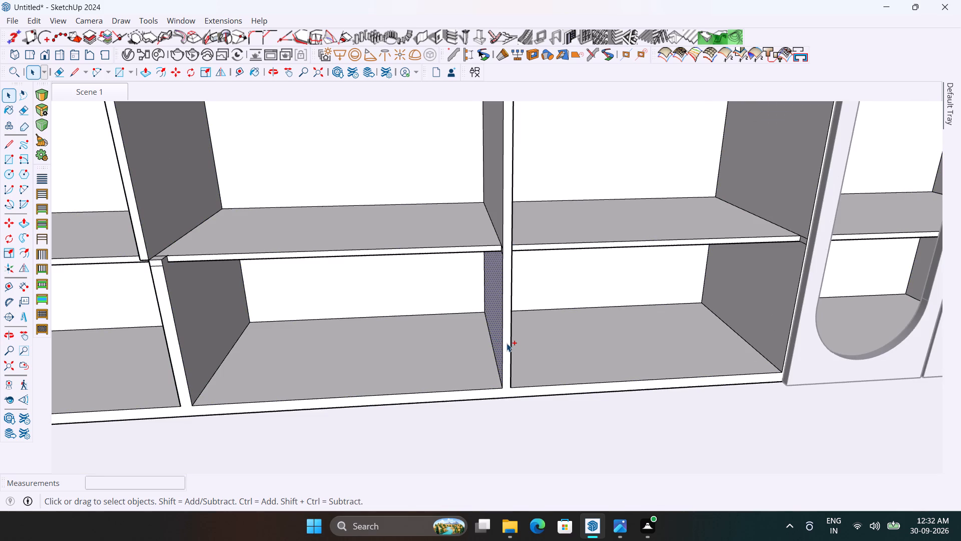
{"action": "left_click", "coordinate": [507, 343], "text": "ctrl"}
{"action": "left_click", "coordinate": [577, 339]}
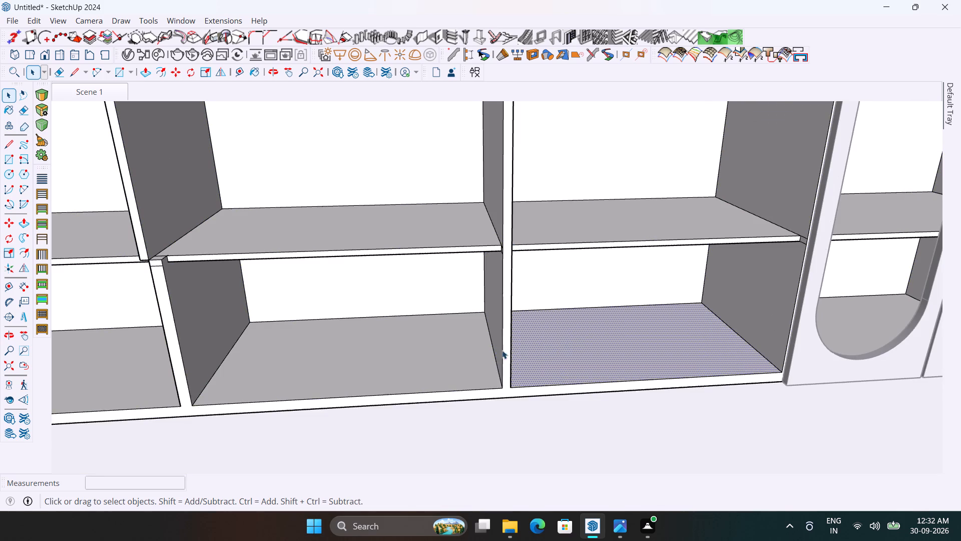
Draw a 3/4" line across the foot of the divider between the uncovered bays, where it meets the bottom shelf.
{"action": "scroll", "coordinate": [494, 364], "scroll_direction": "up", "scroll_amount": 3}
{"action": "key", "text": "l"}
{"action": "scroll", "coordinate": [505, 383], "scroll_direction": "up", "scroll_amount": 6}
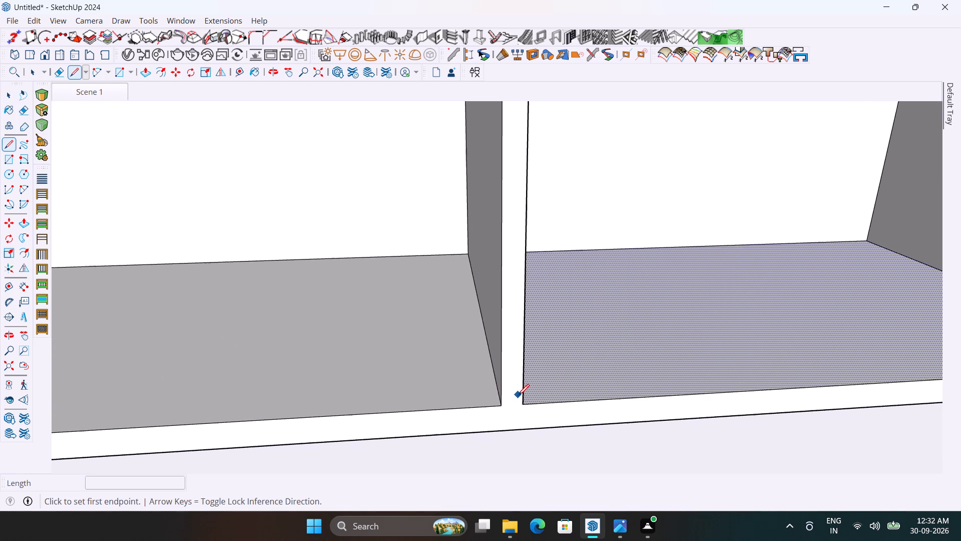
{"action": "left_click", "coordinate": [505, 407]}
{"action": "left_click", "coordinate": [527, 406]}
Leave the Line tool and restore the saved Scene 1 view.
{"action": "scroll", "coordinate": [471, 418], "scroll_direction": "down", "scroll_amount": 15}
{"action": "middle_click_drag", "start_coordinate": [488, 409], "coordinate": [462, 291]}
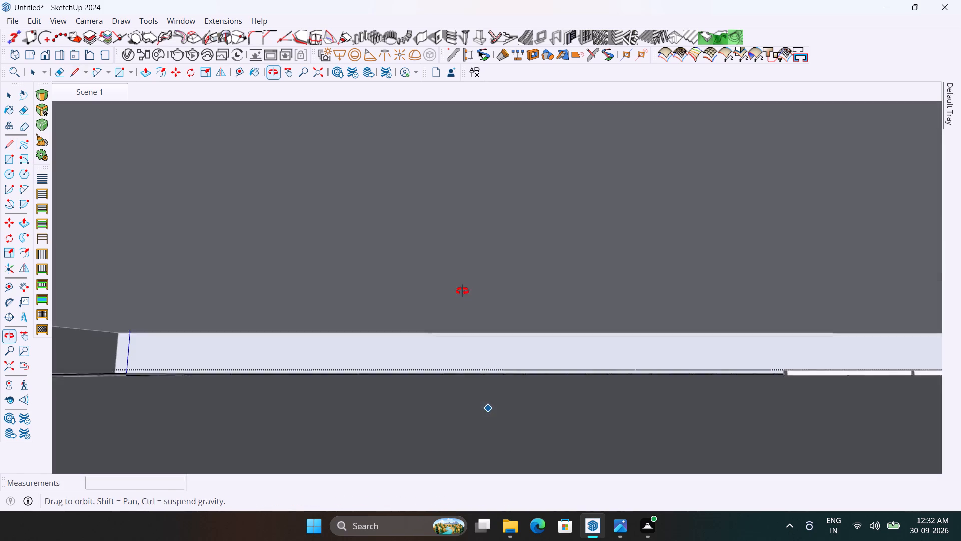
{"action": "middle_click_drag", "start_coordinate": [462, 291], "coordinate": [462, 287]}
{"action": "key", "text": "space"}
{"action": "left_click", "coordinate": [87, 96]}
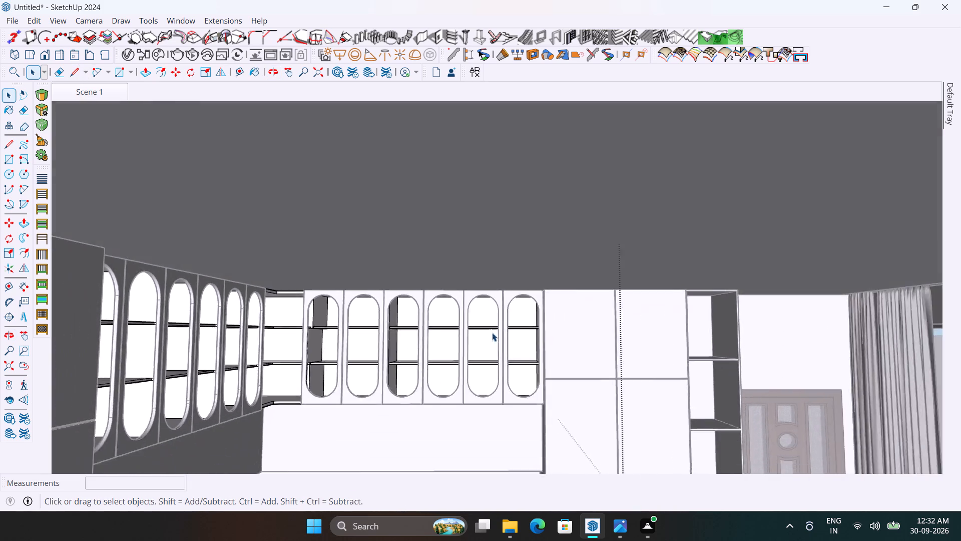
Hide the middle arched shutter pair on the back wall's upper cabinets.
{"action": "scroll", "coordinate": [492, 333], "scroll_direction": "up", "scroll_amount": 3}
{"action": "scroll", "coordinate": [324, 317], "scroll_direction": "up", "scroll_amount": 4}
{"action": "middle_click_drag", "start_coordinate": [392, 297], "coordinate": [369, 303]}
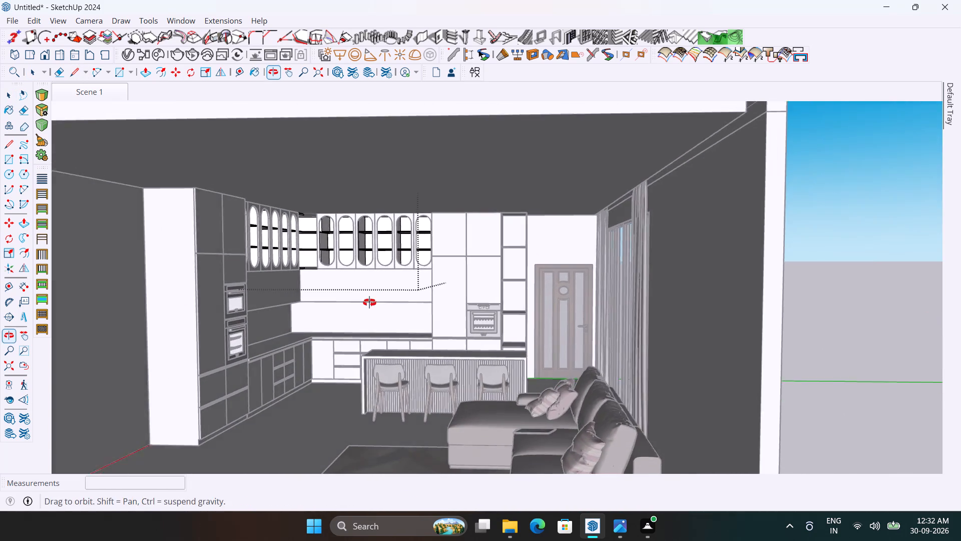
{"action": "middle_click_drag", "start_coordinate": [369, 303], "coordinate": [362, 304]}
{"action": "left_click", "coordinate": [812, 295]}
{"action": "scroll", "coordinate": [231, 254], "scroll_direction": "up", "scroll_amount": 4}
{"action": "scroll", "coordinate": [379, 250], "scroll_direction": "up", "scroll_amount": 4}
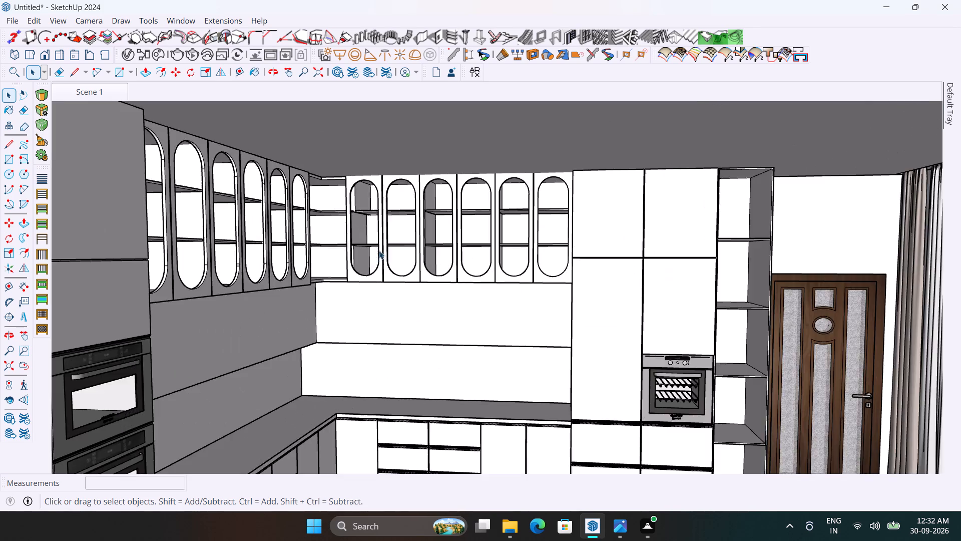
{"action": "scroll", "coordinate": [473, 256], "scroll_direction": "up", "scroll_amount": 4}
{"action": "middle_click_drag", "start_coordinate": [472, 256], "coordinate": [587, 281]}
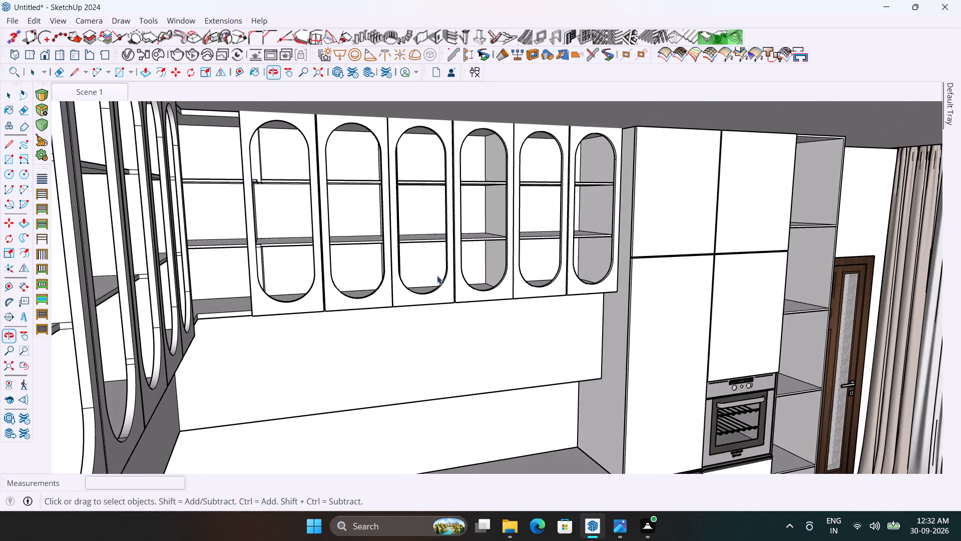
{"action": "scroll", "coordinate": [381, 266], "scroll_direction": "up", "scroll_amount": 3}
{"action": "middle_click_drag", "start_coordinate": [484, 273], "coordinate": [339, 300]}
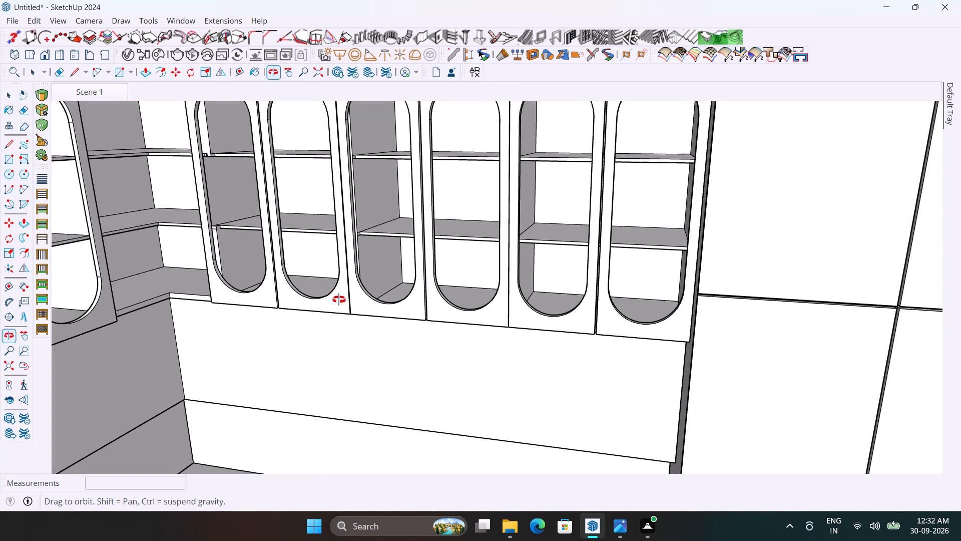
{"action": "middle_click_drag", "start_coordinate": [339, 300], "coordinate": [343, 300]}
{"action": "scroll", "coordinate": [350, 285], "scroll_direction": "up", "scroll_amount": 6}
{"action": "scroll", "coordinate": [388, 283], "scroll_direction": "down", "scroll_amount": 4}
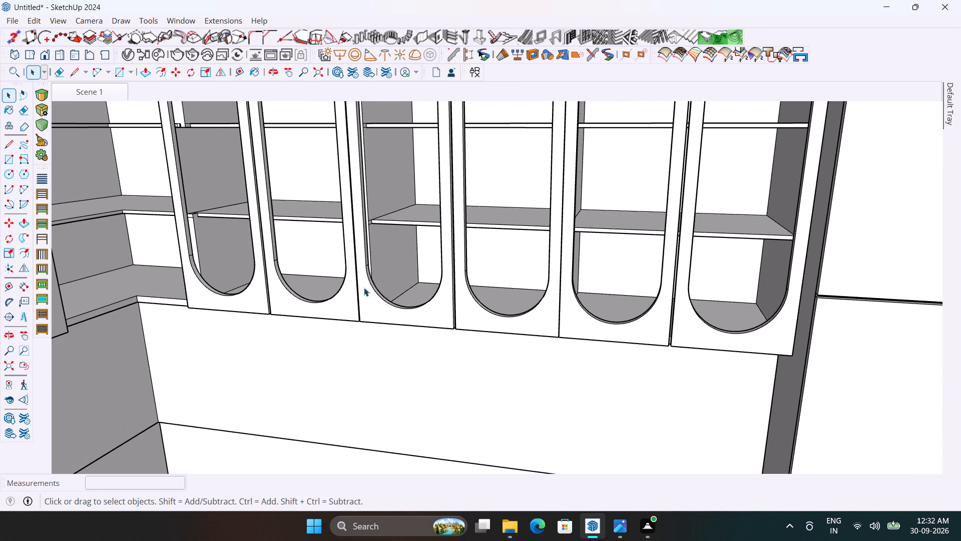
{"action": "left_click", "coordinate": [364, 288]}
{"action": "right_click", "coordinate": [364, 288]}
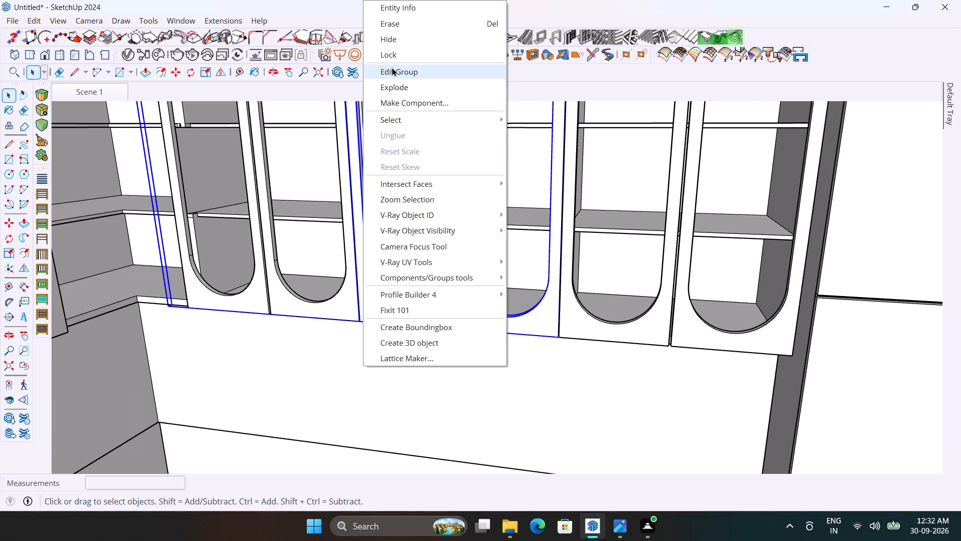
{"action": "left_click", "coordinate": [391, 42]}
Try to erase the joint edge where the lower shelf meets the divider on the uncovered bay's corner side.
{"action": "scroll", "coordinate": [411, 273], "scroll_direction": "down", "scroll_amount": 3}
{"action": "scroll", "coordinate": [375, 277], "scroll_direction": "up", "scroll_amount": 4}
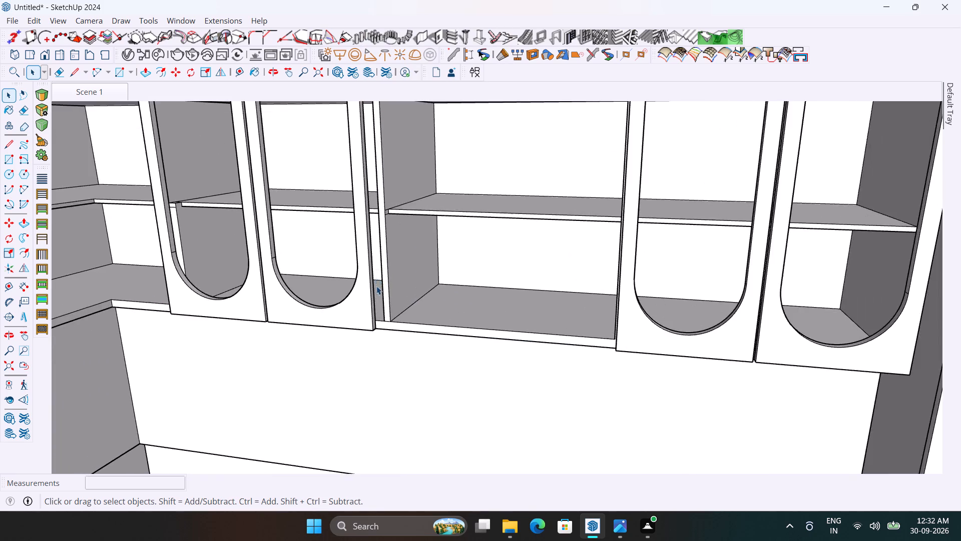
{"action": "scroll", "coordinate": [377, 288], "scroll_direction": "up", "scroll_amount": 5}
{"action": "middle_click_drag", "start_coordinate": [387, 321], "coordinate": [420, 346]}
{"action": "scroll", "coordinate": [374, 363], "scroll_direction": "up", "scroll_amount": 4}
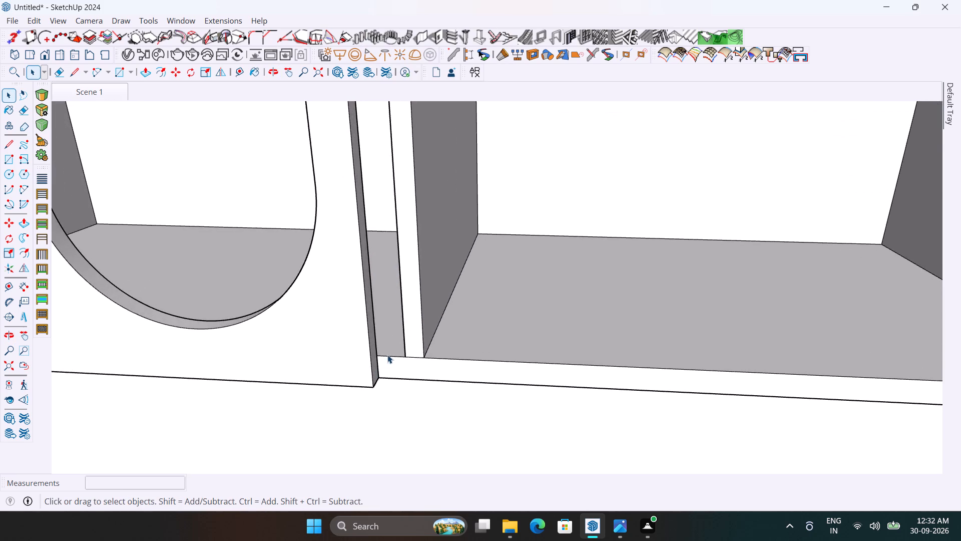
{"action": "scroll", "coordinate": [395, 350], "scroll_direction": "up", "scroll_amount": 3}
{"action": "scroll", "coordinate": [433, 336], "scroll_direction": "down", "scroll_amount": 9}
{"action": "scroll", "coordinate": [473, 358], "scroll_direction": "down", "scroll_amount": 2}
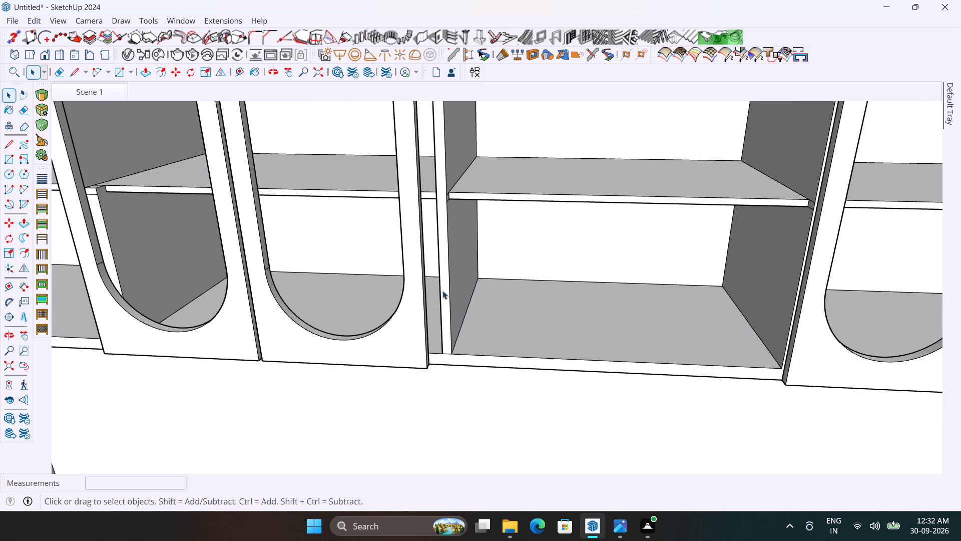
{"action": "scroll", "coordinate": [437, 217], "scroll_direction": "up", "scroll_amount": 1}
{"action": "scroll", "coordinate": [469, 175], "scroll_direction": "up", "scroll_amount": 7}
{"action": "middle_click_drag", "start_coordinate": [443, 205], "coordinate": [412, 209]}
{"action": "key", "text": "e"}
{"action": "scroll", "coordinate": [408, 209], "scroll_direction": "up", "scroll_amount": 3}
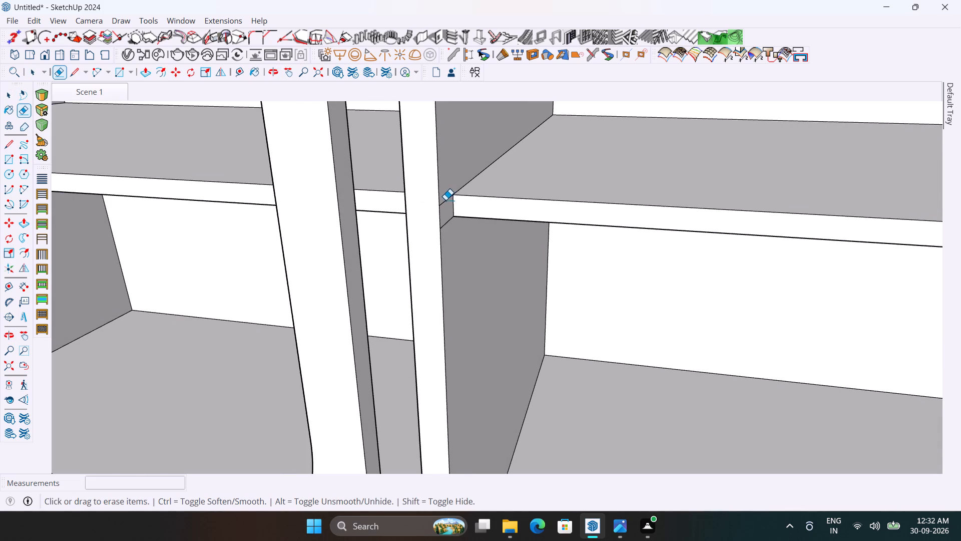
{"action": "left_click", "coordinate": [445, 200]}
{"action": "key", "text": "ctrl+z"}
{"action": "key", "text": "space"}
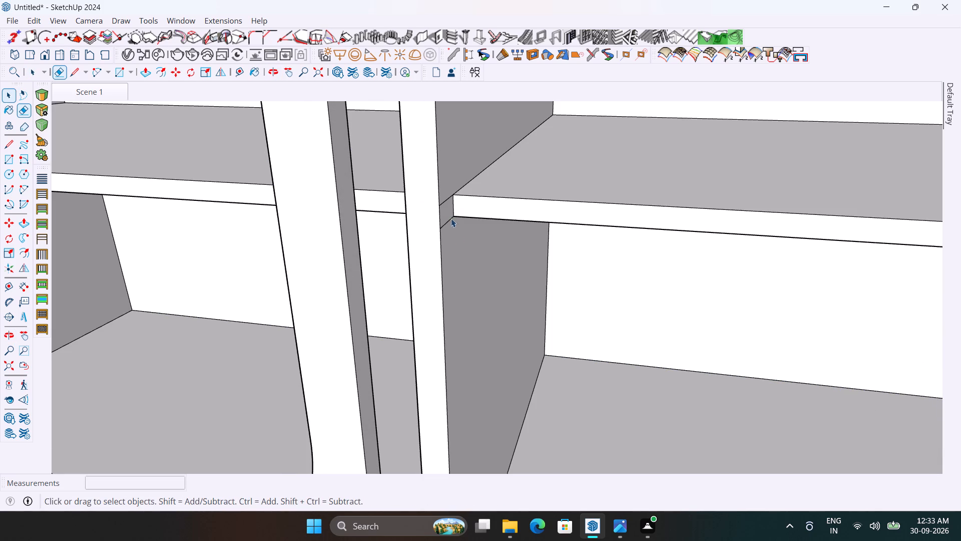
Open the carcass group and erase the short joint edges ahead of both shelves on the divider face inside the uncovered bay.
{"action": "double_click", "coordinate": [457, 235]}
{"action": "key", "text": "e"}
{"action": "left_click", "coordinate": [449, 222]}
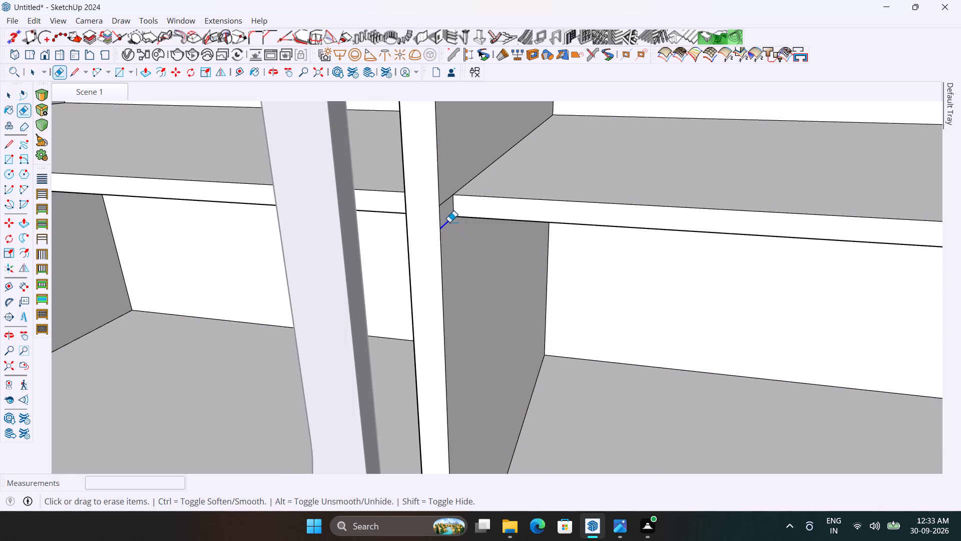
{"action": "left_click", "coordinate": [447, 202]}
{"action": "scroll", "coordinate": [451, 340], "scroll_direction": "down", "scroll_amount": 6}
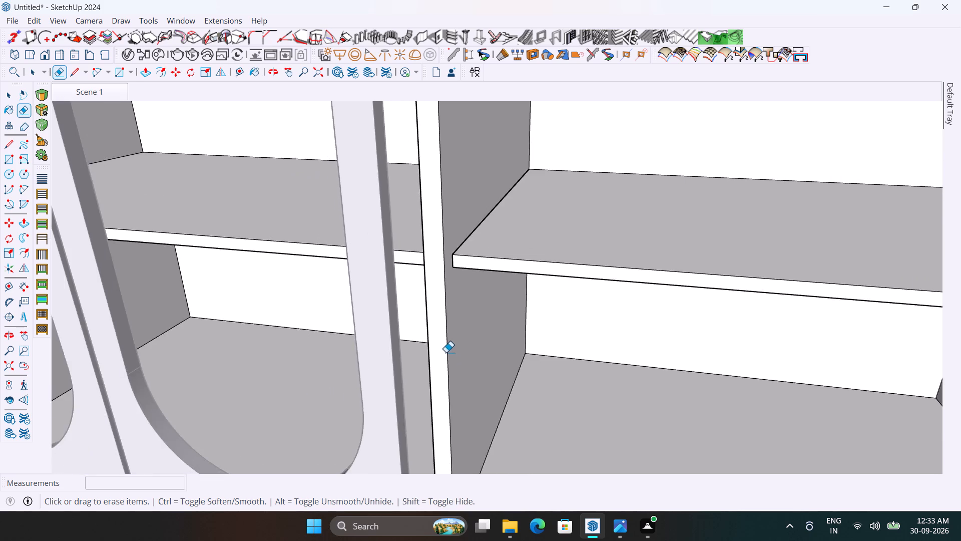
{"action": "scroll", "coordinate": [446, 352], "scroll_direction": "down", "scroll_amount": 7}
{"action": "scroll", "coordinate": [445, 122], "scroll_direction": "up", "scroll_amount": 11}
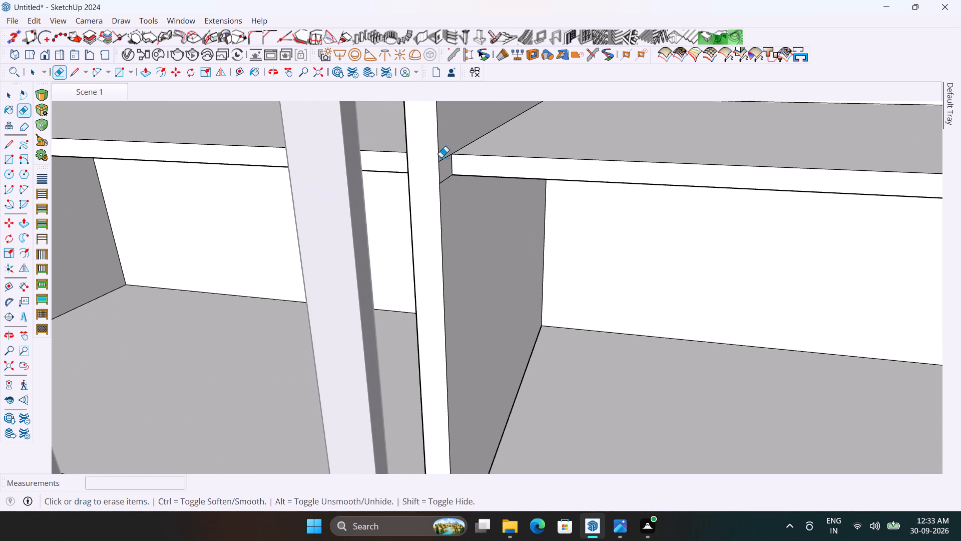
{"action": "left_click", "coordinate": [447, 156]}
{"action": "left_click", "coordinate": [445, 180]}
Erase the two short joint edges ahead of the lower shelf on the divider's corner-side face.
{"action": "scroll", "coordinate": [444, 161], "scroll_direction": "down", "scroll_amount": 13}
{"action": "middle_click_drag", "start_coordinate": [463, 244], "coordinate": [530, 265]}
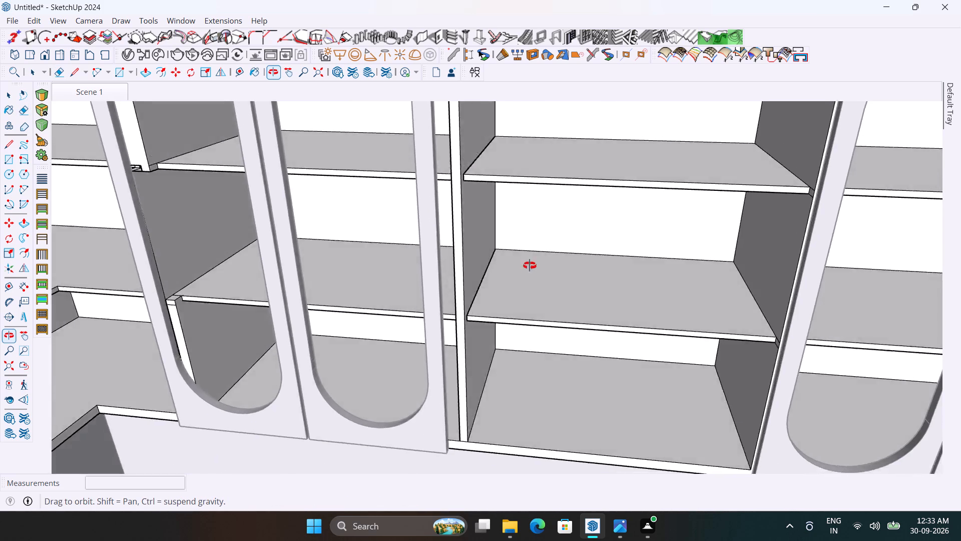
{"action": "middle_click_drag", "start_coordinate": [530, 265], "coordinate": [543, 231]}
{"action": "scroll", "coordinate": [501, 415], "scroll_direction": "up", "scroll_amount": 4}
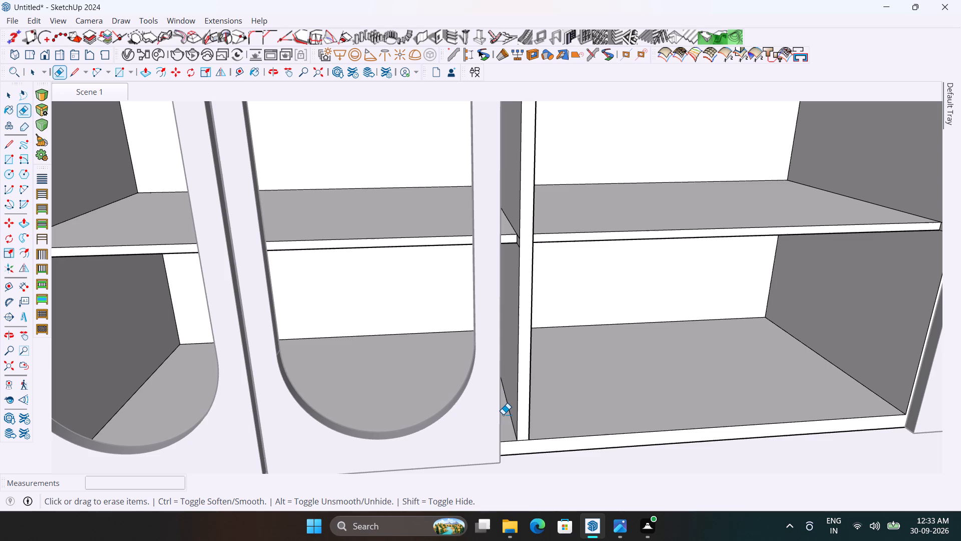
{"action": "key", "text": "space"}
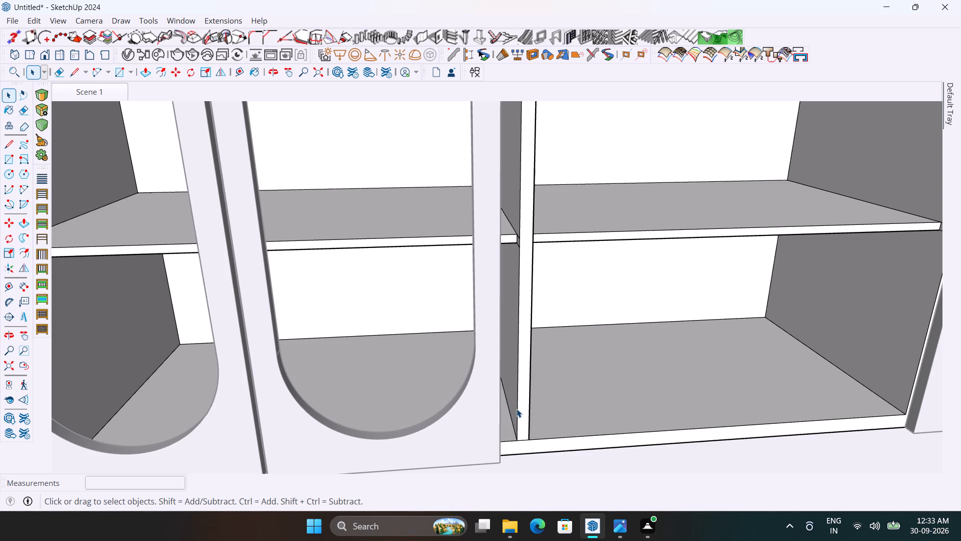
{"action": "scroll", "coordinate": [518, 430], "scroll_direction": "up", "scroll_amount": 4}
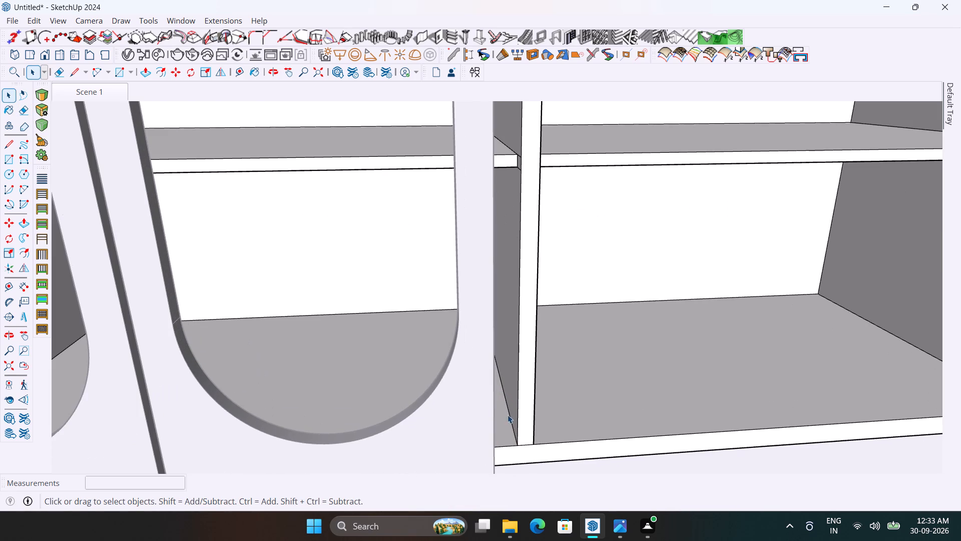
{"action": "scroll", "coordinate": [490, 166], "scroll_direction": "up", "scroll_amount": 3}
{"action": "key", "text": "e"}
{"action": "scroll", "coordinate": [519, 137], "scroll_direction": "up", "scroll_amount": 2}
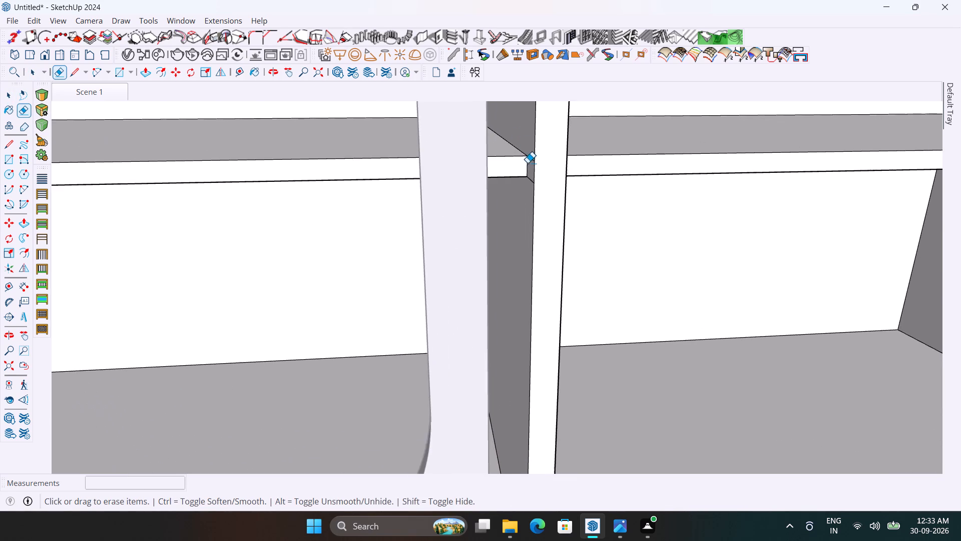
{"action": "scroll", "coordinate": [527, 163], "scroll_direction": "up", "scroll_amount": 3}
{"action": "left_click", "coordinate": [534, 160]}
{"action": "left_click", "coordinate": [529, 189]}
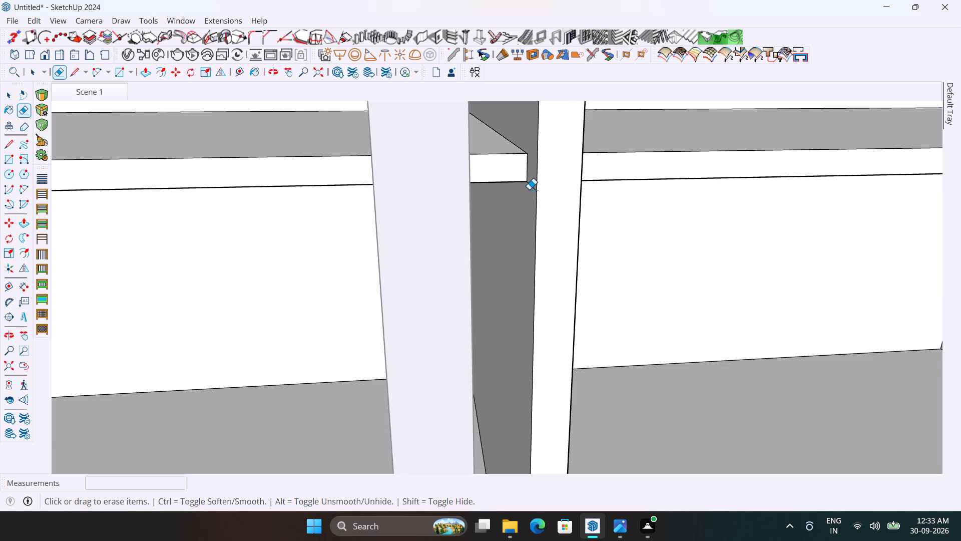
{"action": "left_click", "coordinate": [532, 188]}
Erase the two short joint edges ahead of the upper shelf on the divider's corner-side face.
{"action": "scroll", "coordinate": [526, 279], "scroll_direction": "down", "scroll_amount": 15}
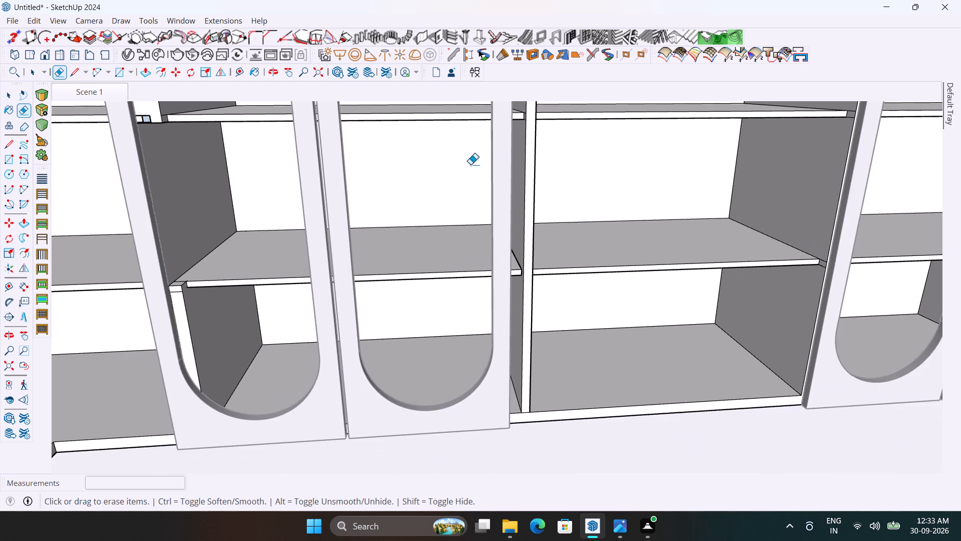
{"action": "scroll", "coordinate": [543, 120], "scroll_direction": "up", "scroll_amount": 5}
{"action": "scroll", "coordinate": [537, 183], "scroll_direction": "down", "scroll_amount": 7}
{"action": "scroll", "coordinate": [522, 157], "scroll_direction": "up", "scroll_amount": 2}
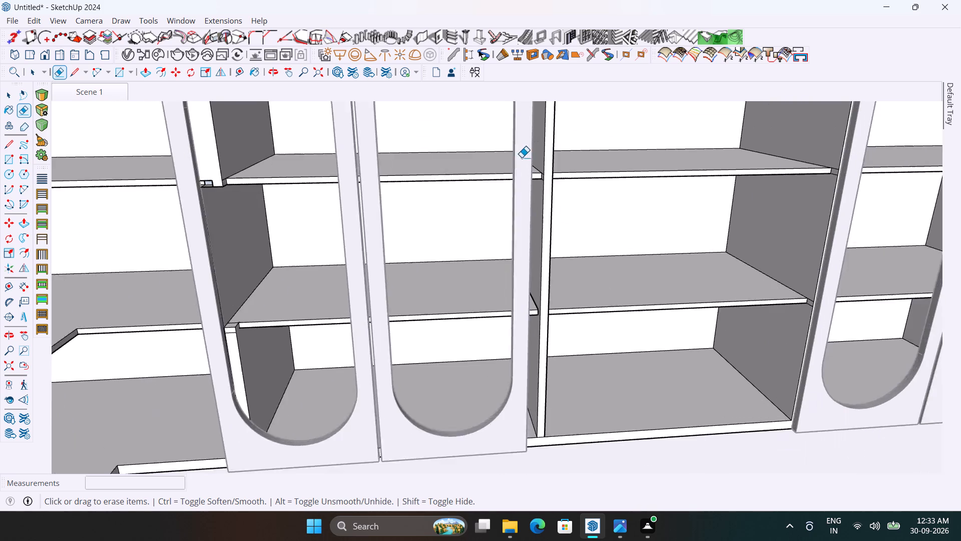
{"action": "scroll", "coordinate": [522, 157], "scroll_direction": "up", "scroll_amount": 15}
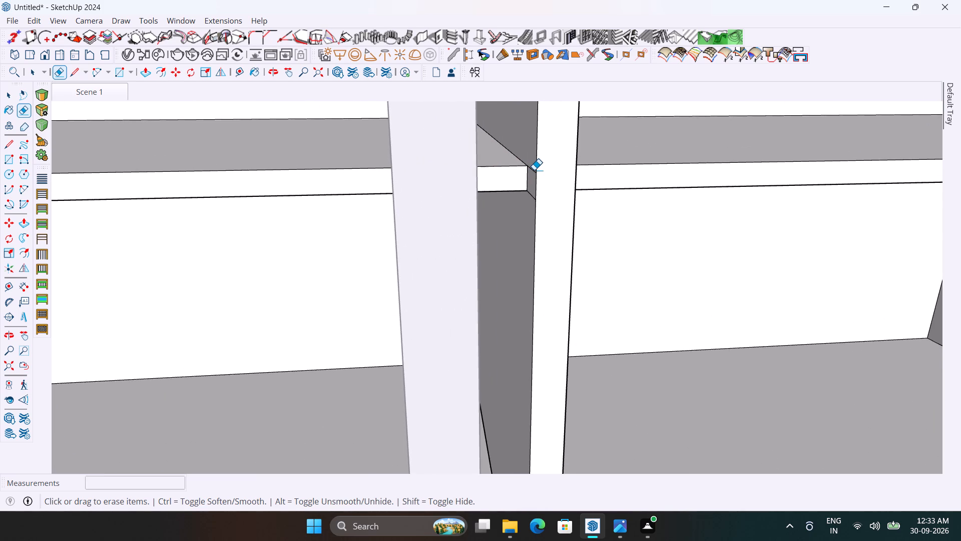
{"action": "left_click", "coordinate": [532, 170]}
{"action": "scroll", "coordinate": [531, 201], "scroll_direction": "up", "scroll_amount": 3}
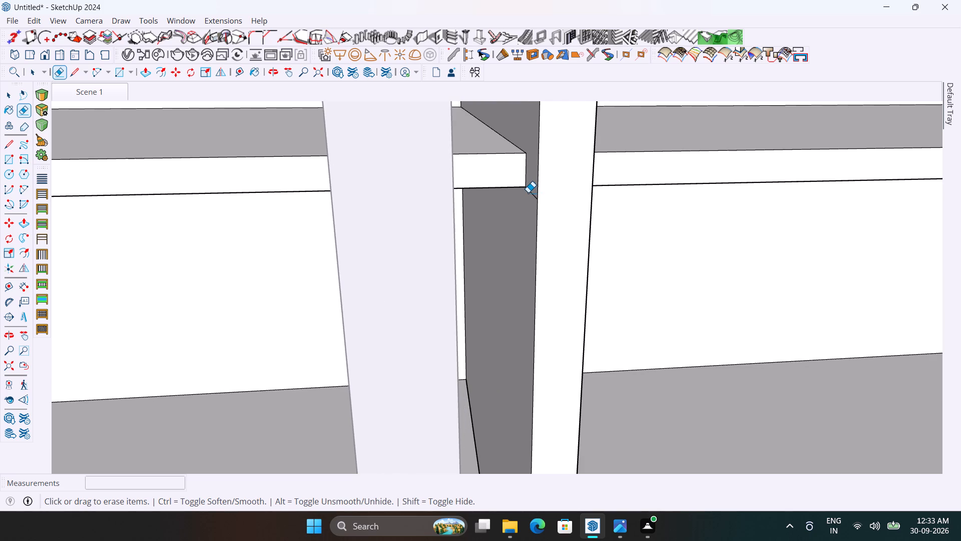
{"action": "left_click", "coordinate": [528, 192]}
Push/Pull the divider's corner-side face outward into the neighbouring bay behind the shutters.
{"action": "scroll", "coordinate": [521, 162], "scroll_direction": "down", "scroll_amount": 17}
{"action": "middle_click_drag", "start_coordinate": [547, 259], "coordinate": [557, 264]}
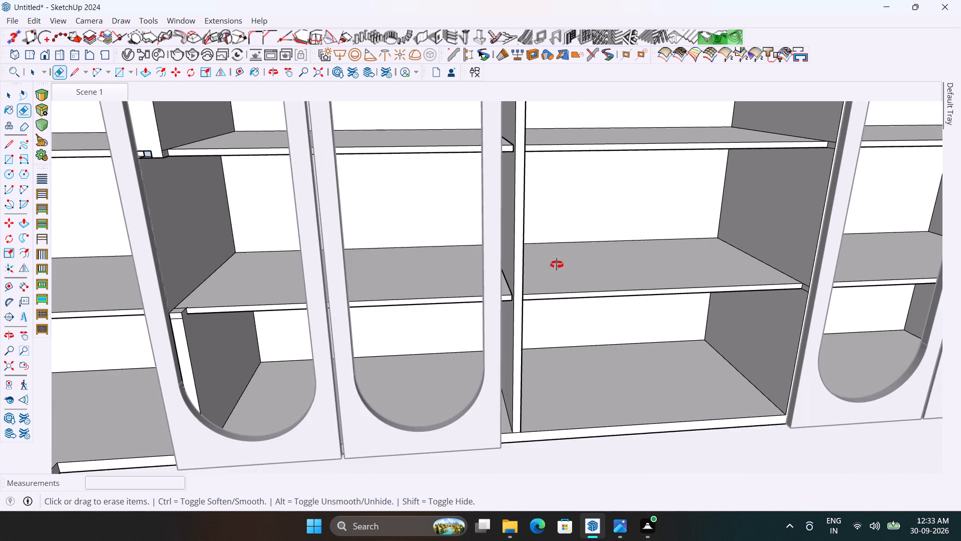
{"action": "middle_click_drag", "start_coordinate": [557, 264], "coordinate": [580, 277]}
{"action": "key", "text": "p"}
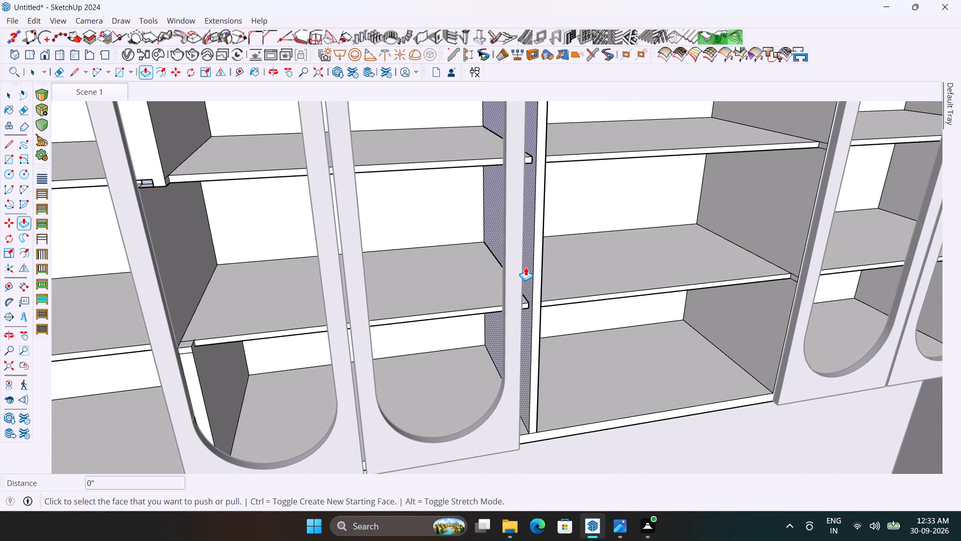
{"action": "left_click", "coordinate": [526, 267]}
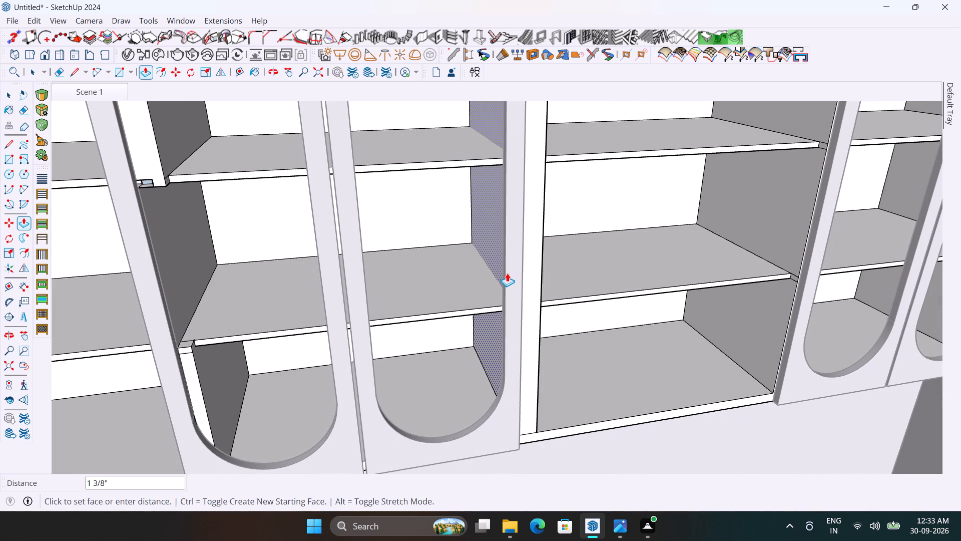
{"action": "left_click", "coordinate": [512, 273]}
Push the divider face inside the uncovered bay back by about 1 9/16" toward the corner side.
{"action": "middle_click_drag", "start_coordinate": [525, 281], "coordinate": [444, 278]}
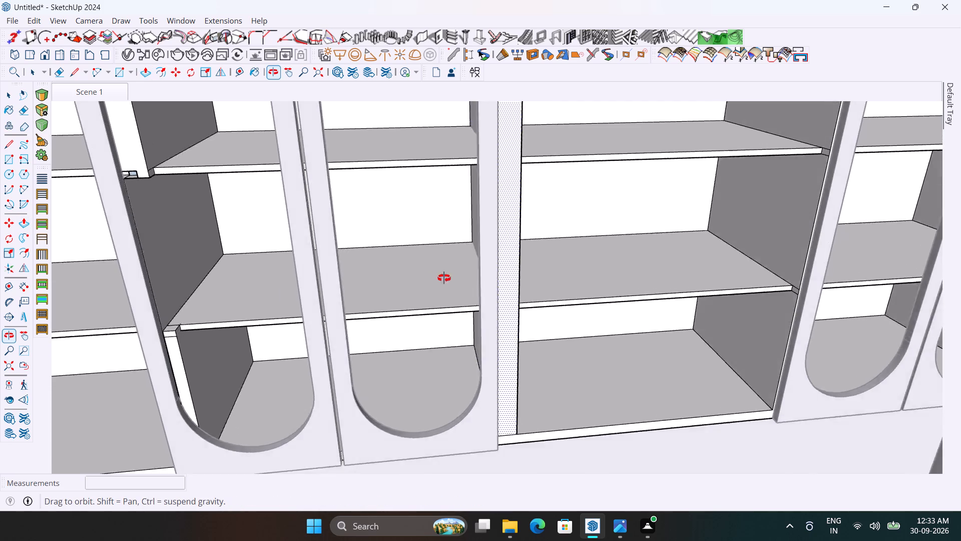
{"action": "middle_click_drag", "start_coordinate": [444, 278], "coordinate": [373, 274]}
{"action": "left_click", "coordinate": [415, 268]}
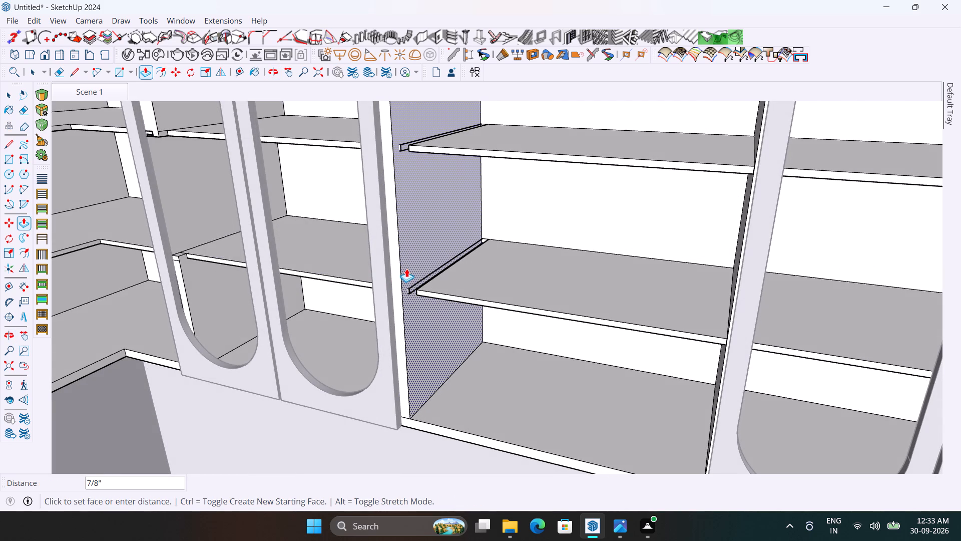
{"action": "scroll", "coordinate": [402, 267], "scroll_direction": "up", "scroll_amount": 2}
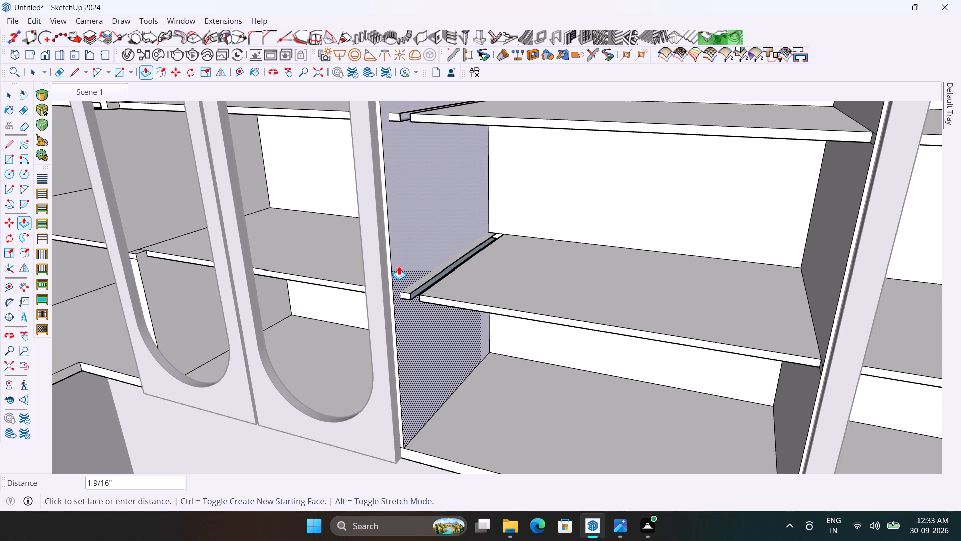
{"action": "left_click", "coordinate": [399, 266]}
{"action": "key", "text": "space"}
Move the three end edges of the lower shelf stub protruding into the open bay back through the divider into the corner-side shuttered bay.
{"action": "scroll", "coordinate": [408, 298], "scroll_direction": "up", "scroll_amount": 4}
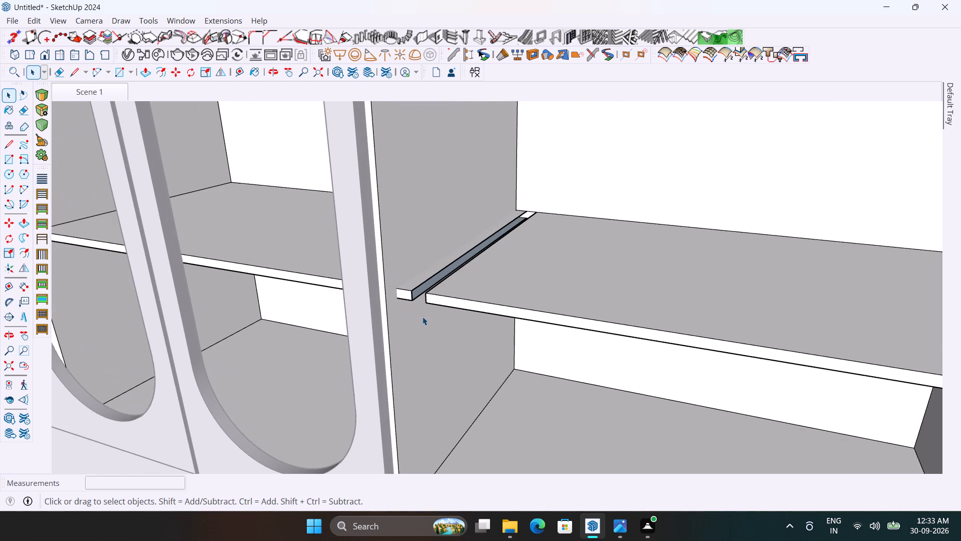
{"action": "key", "text": "p"}
{"action": "key", "text": "space"}
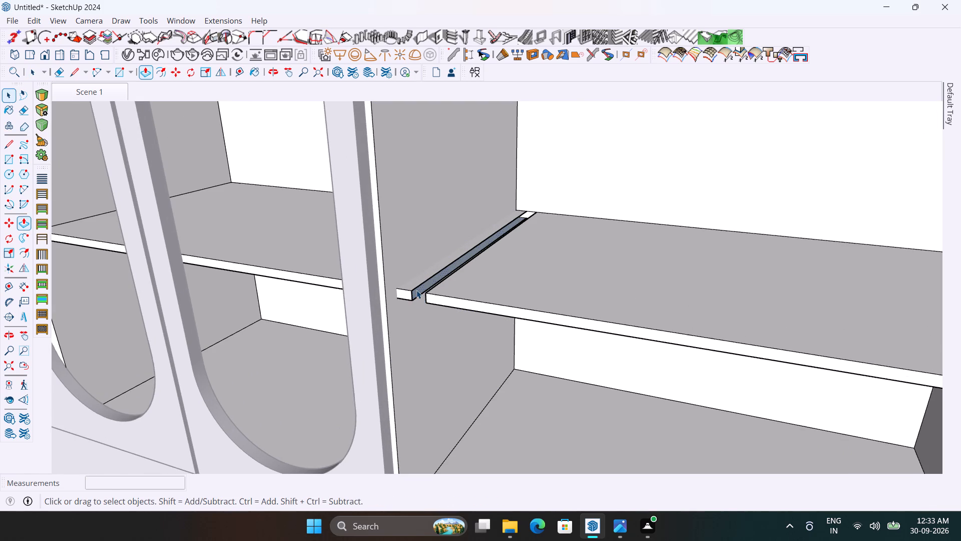
{"action": "middle_click_drag", "start_coordinate": [418, 291], "coordinate": [458, 313]}
{"action": "scroll", "coordinate": [431, 303], "scroll_direction": "up", "scroll_amount": 4}
{"action": "middle_click_drag", "start_coordinate": [425, 303], "coordinate": [432, 307]}
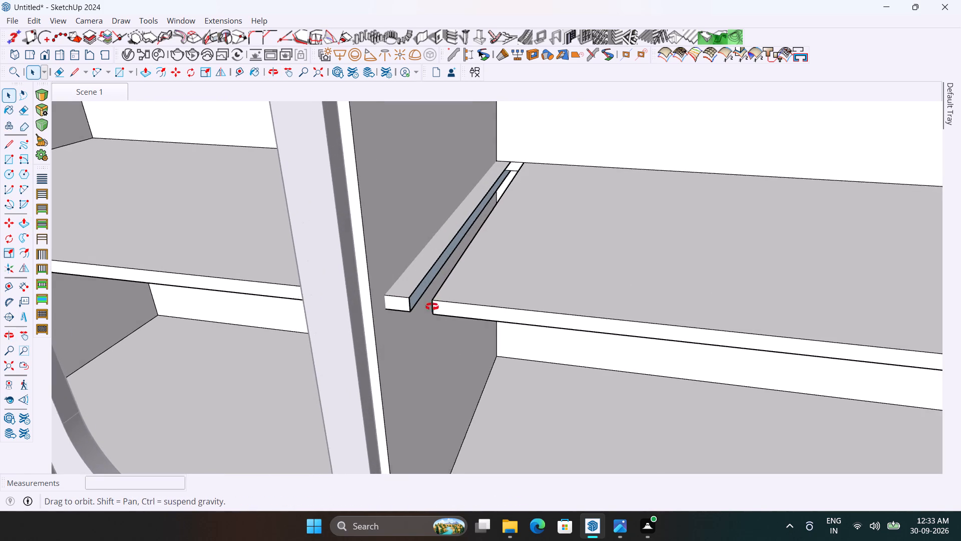
{"action": "middle_click_drag", "start_coordinate": [432, 307], "coordinate": [451, 311]}
{"action": "scroll", "coordinate": [419, 290], "scroll_direction": "up", "scroll_amount": 3}
{"action": "middle_click", "coordinate": [425, 304]}
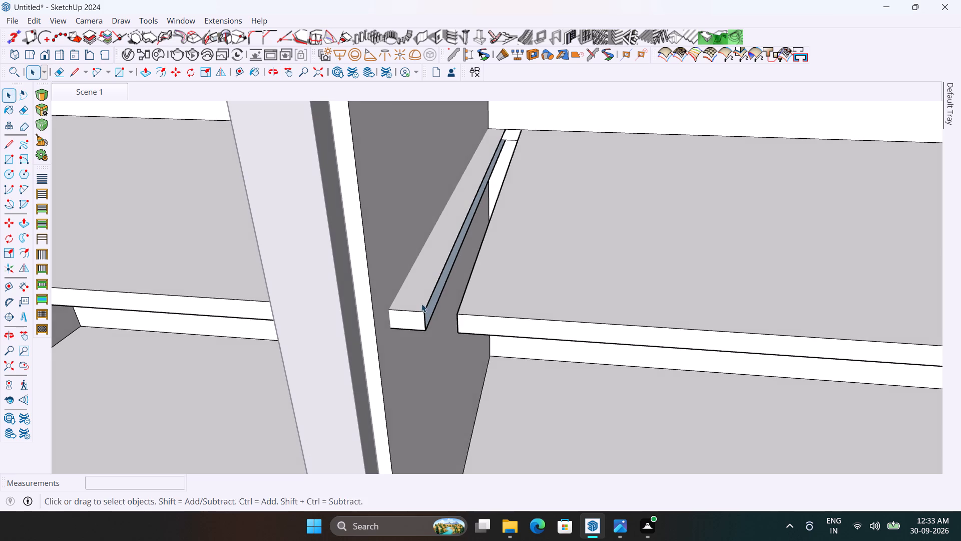
{"action": "scroll", "coordinate": [429, 311], "scroll_direction": "up", "scroll_amount": 1}
{"action": "middle_click_drag", "start_coordinate": [428, 312], "coordinate": [402, 305]}
{"action": "middle_click_drag", "start_coordinate": [400, 300], "coordinate": [531, 301]}
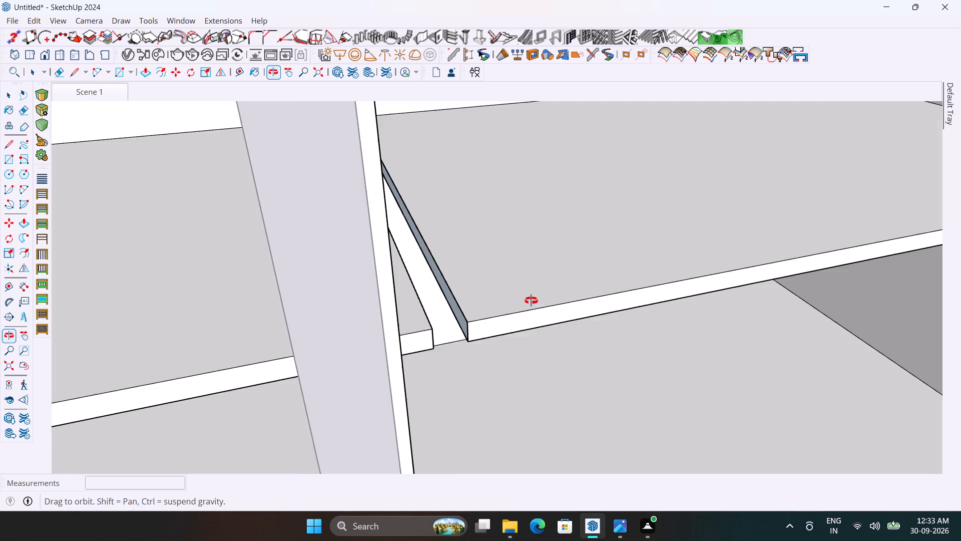
{"action": "middle_click_drag", "start_coordinate": [531, 301], "coordinate": [388, 267]}
{"action": "scroll", "coordinate": [420, 330], "scroll_direction": "up", "scroll_amount": 3}
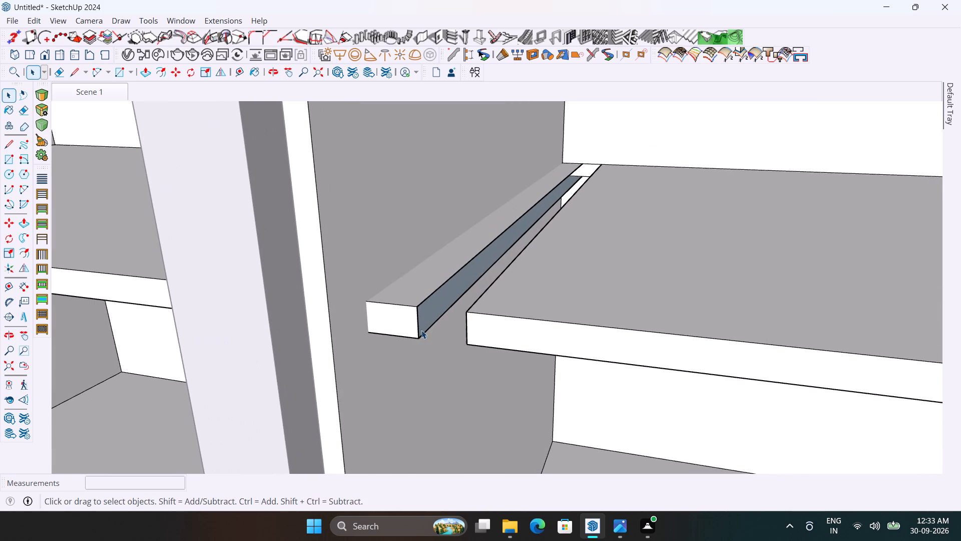
{"action": "left_click", "coordinate": [417, 322]}
{"action": "scroll", "coordinate": [419, 316], "scroll_direction": "up", "scroll_amount": 3}
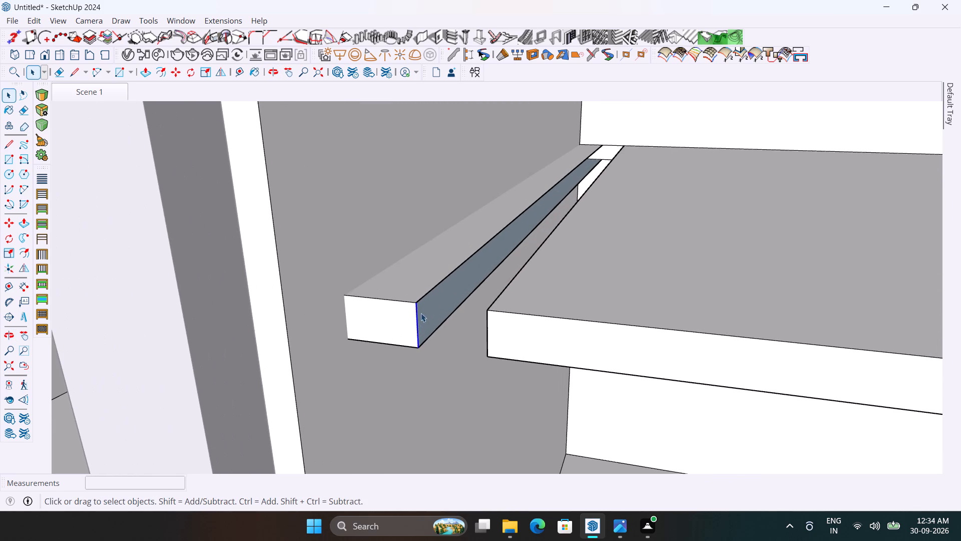
{"action": "left_click", "coordinate": [423, 300]}
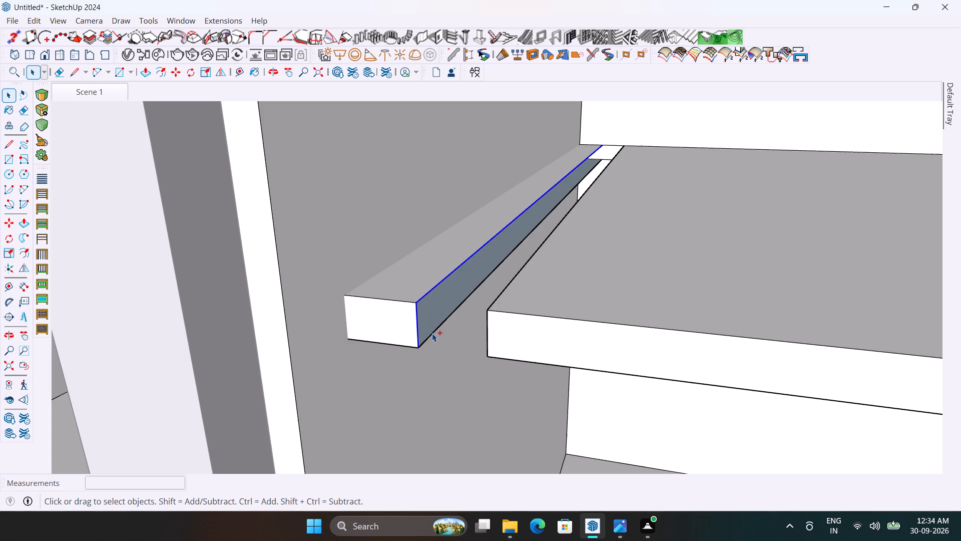
{"action": "left_click", "coordinate": [434, 335], "text": "ctrl"}
{"action": "scroll", "coordinate": [604, 135], "scroll_direction": "down", "scroll_amount": 3}
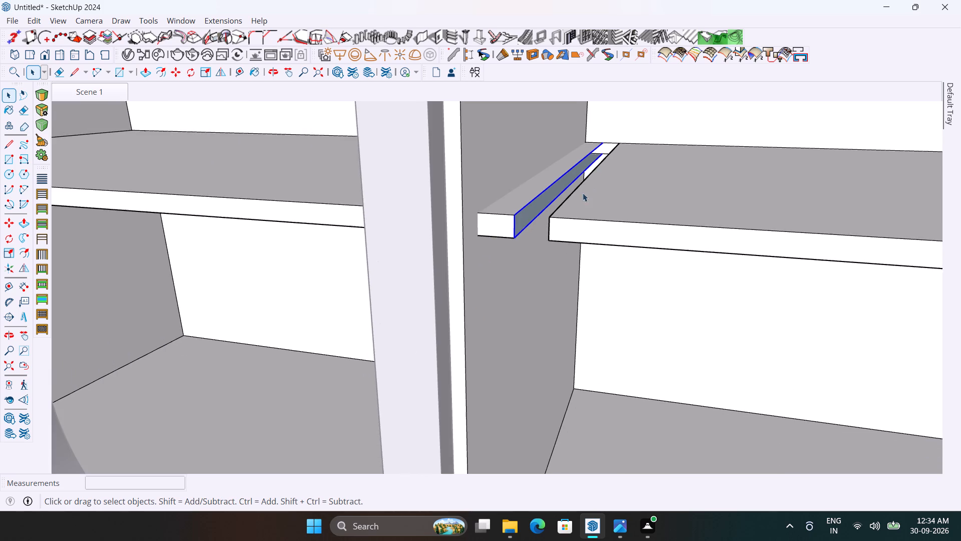
{"action": "scroll", "coordinate": [464, 271], "scroll_direction": "up", "scroll_amount": 2}
{"action": "key", "text": "m"}
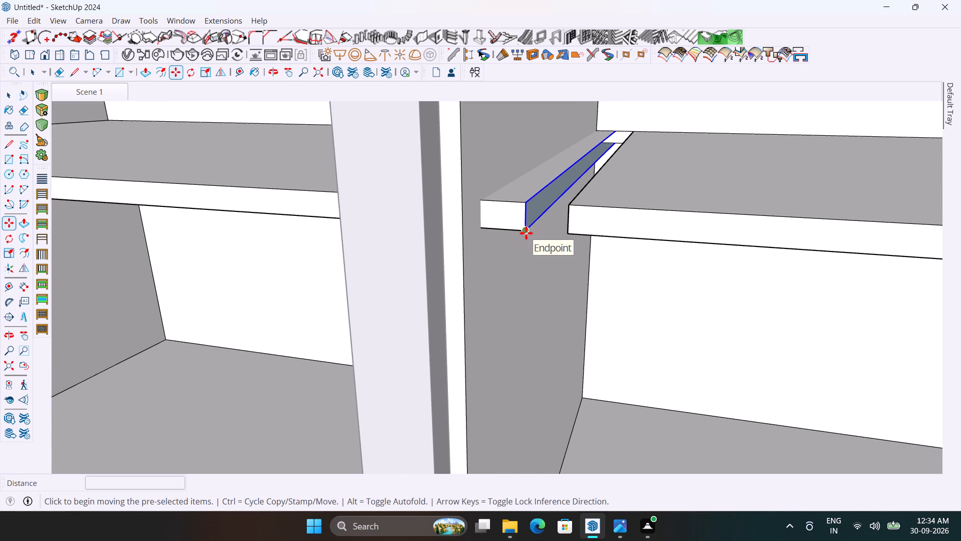
{"action": "left_click", "coordinate": [526, 233], "text": "ctrl"}
{"action": "scroll", "coordinate": [408, 238], "scroll_direction": "down", "scroll_amount": 1}
{"action": "middle_click_drag", "start_coordinate": [415, 243], "coordinate": [552, 253]}
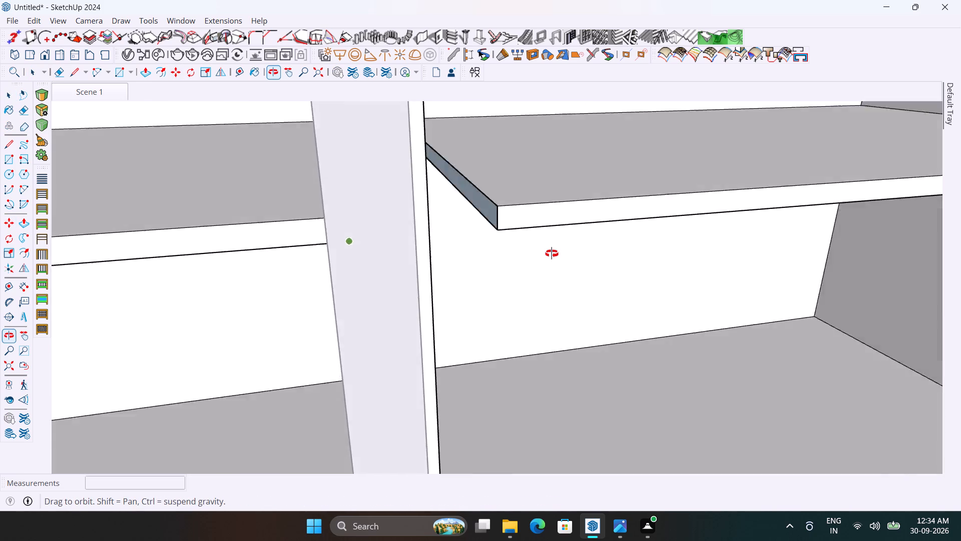
{"action": "middle_click_drag", "start_coordinate": [552, 253], "coordinate": [711, 183]}
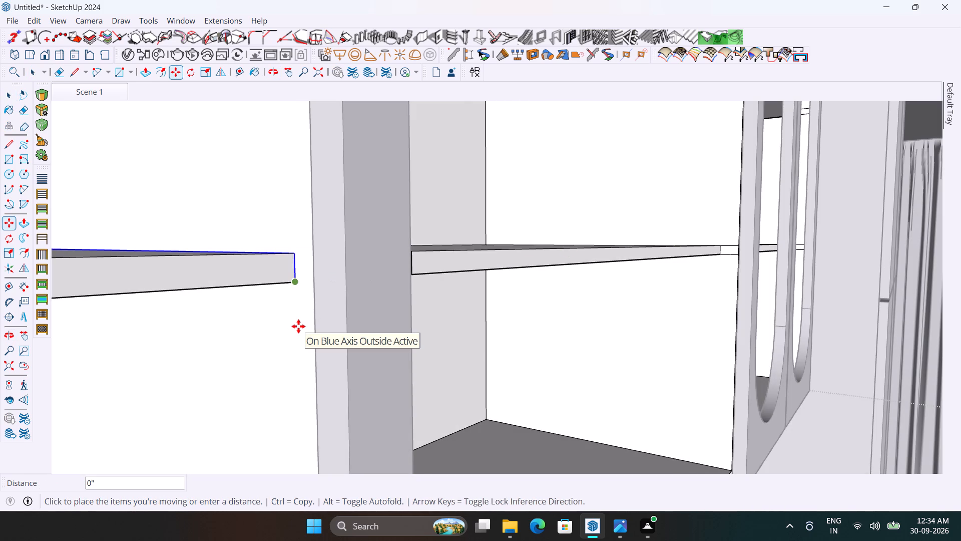
{"action": "left_click", "coordinate": [298, 326]}
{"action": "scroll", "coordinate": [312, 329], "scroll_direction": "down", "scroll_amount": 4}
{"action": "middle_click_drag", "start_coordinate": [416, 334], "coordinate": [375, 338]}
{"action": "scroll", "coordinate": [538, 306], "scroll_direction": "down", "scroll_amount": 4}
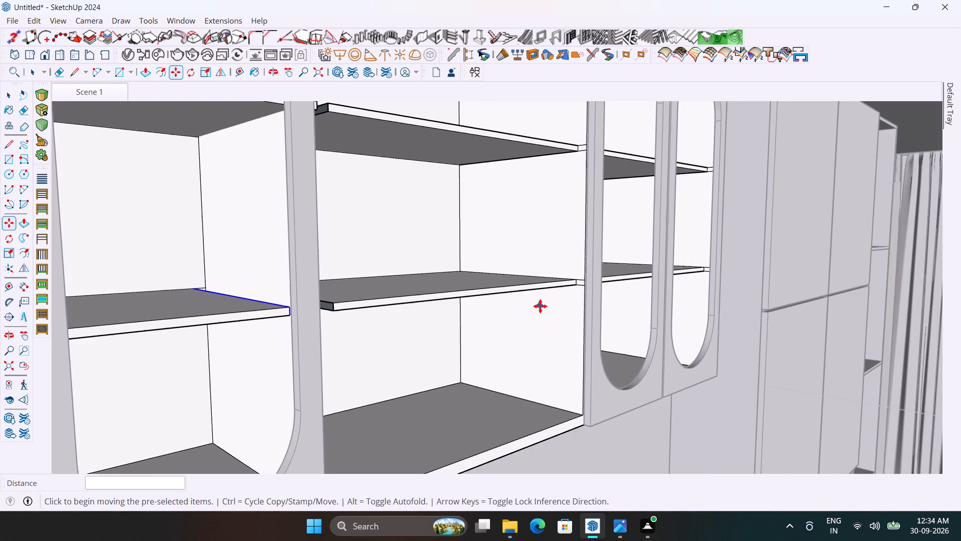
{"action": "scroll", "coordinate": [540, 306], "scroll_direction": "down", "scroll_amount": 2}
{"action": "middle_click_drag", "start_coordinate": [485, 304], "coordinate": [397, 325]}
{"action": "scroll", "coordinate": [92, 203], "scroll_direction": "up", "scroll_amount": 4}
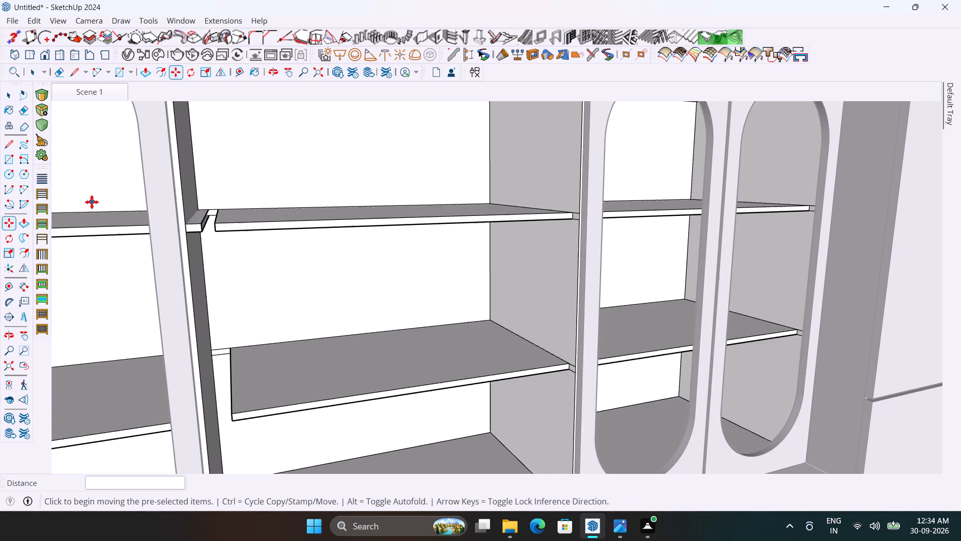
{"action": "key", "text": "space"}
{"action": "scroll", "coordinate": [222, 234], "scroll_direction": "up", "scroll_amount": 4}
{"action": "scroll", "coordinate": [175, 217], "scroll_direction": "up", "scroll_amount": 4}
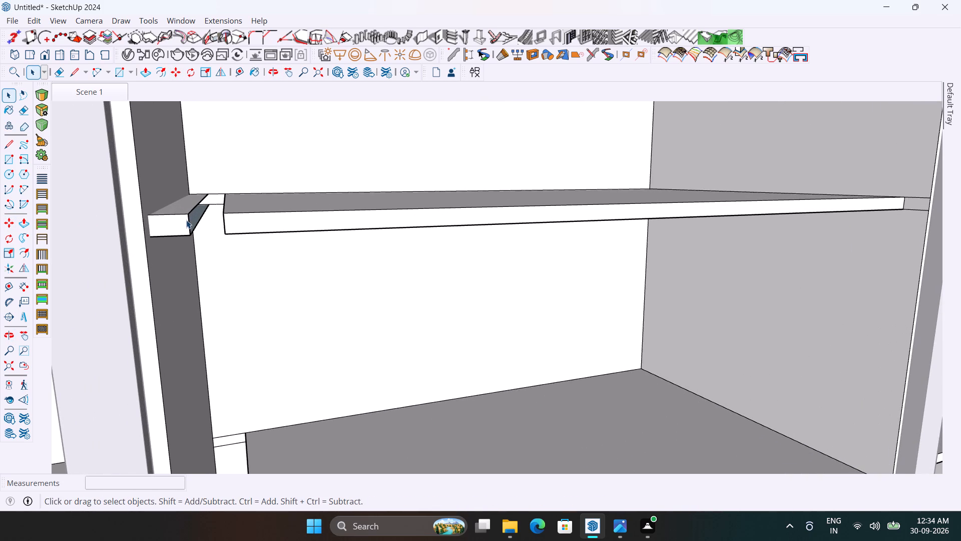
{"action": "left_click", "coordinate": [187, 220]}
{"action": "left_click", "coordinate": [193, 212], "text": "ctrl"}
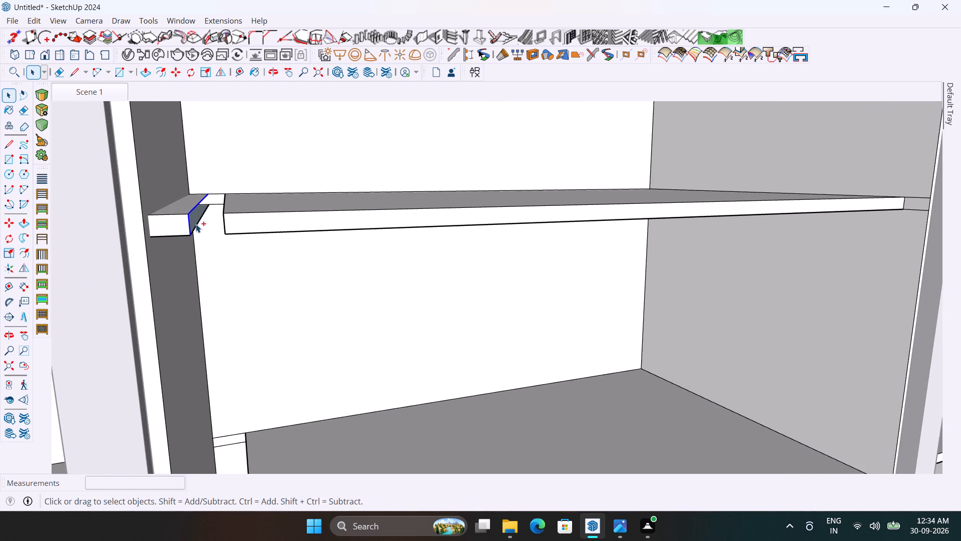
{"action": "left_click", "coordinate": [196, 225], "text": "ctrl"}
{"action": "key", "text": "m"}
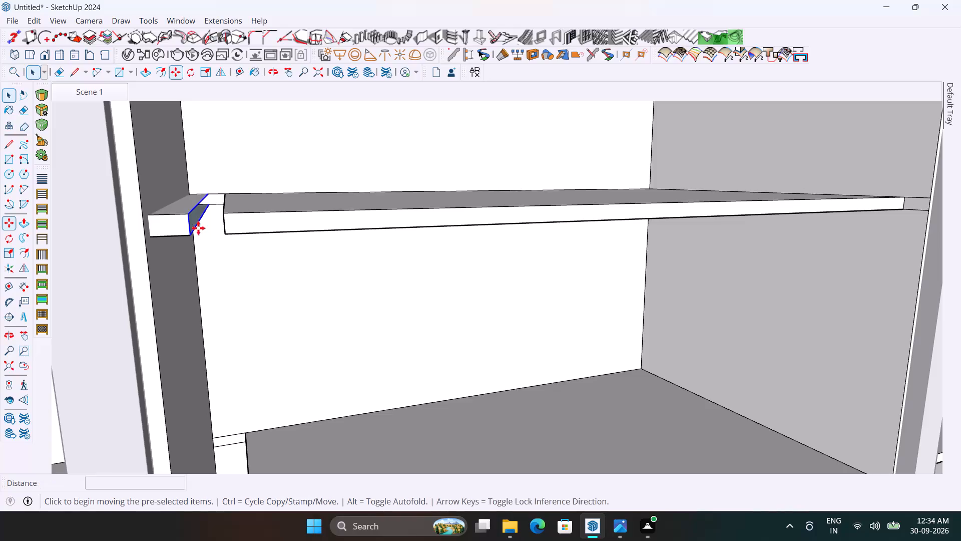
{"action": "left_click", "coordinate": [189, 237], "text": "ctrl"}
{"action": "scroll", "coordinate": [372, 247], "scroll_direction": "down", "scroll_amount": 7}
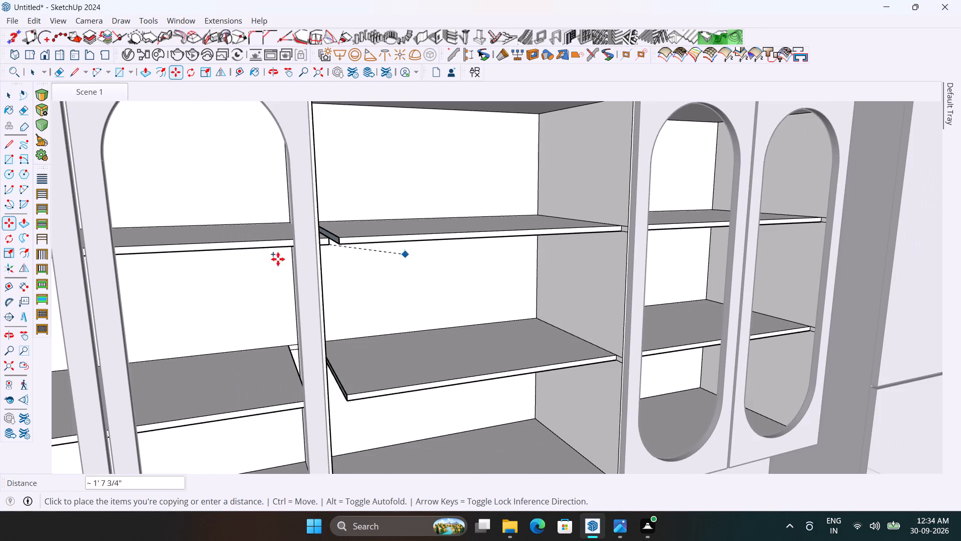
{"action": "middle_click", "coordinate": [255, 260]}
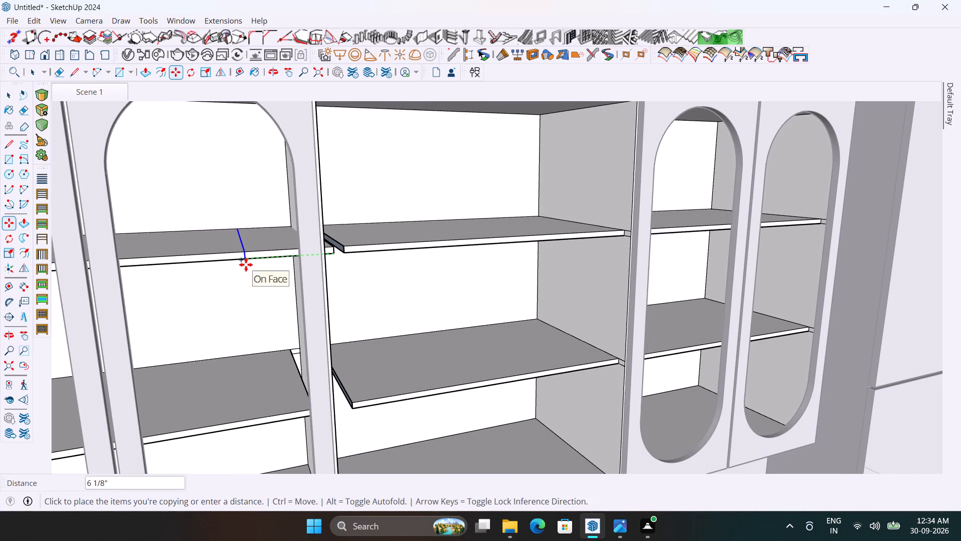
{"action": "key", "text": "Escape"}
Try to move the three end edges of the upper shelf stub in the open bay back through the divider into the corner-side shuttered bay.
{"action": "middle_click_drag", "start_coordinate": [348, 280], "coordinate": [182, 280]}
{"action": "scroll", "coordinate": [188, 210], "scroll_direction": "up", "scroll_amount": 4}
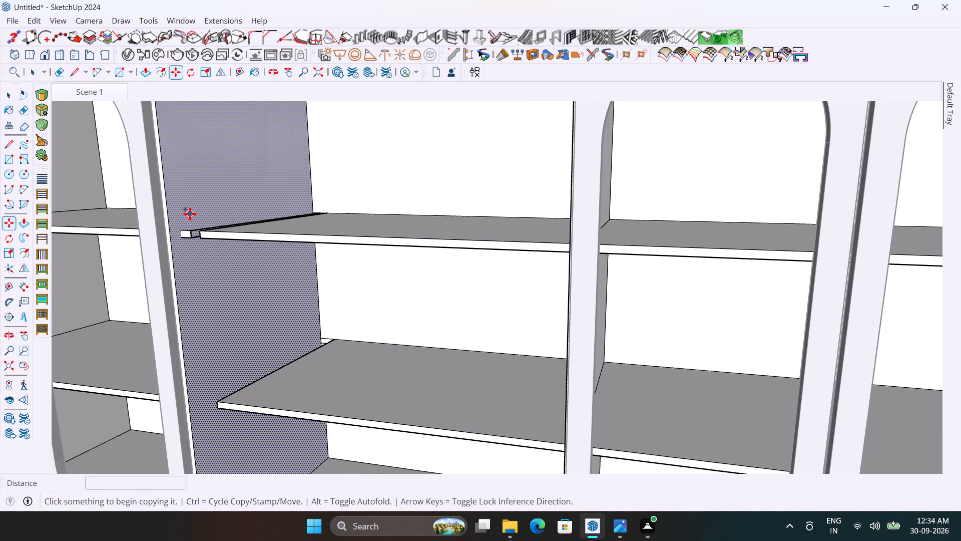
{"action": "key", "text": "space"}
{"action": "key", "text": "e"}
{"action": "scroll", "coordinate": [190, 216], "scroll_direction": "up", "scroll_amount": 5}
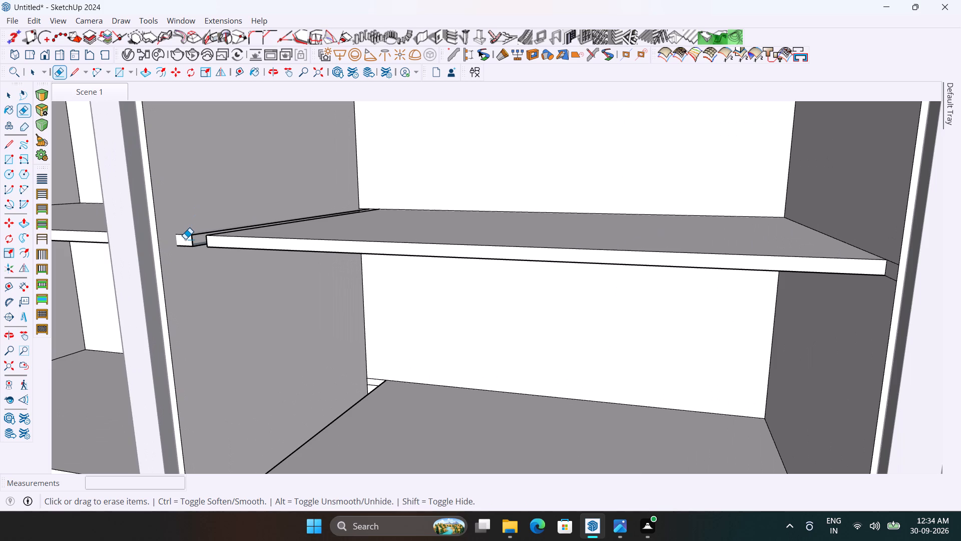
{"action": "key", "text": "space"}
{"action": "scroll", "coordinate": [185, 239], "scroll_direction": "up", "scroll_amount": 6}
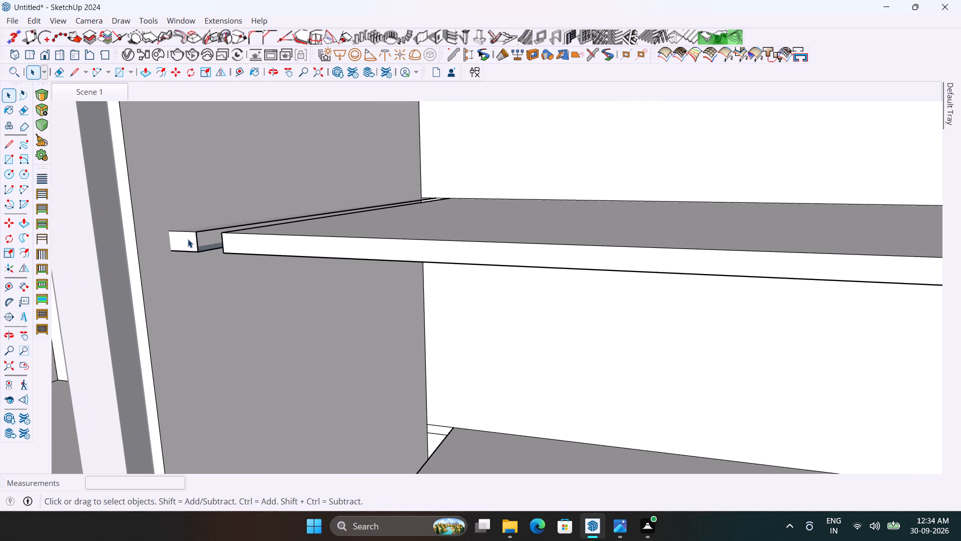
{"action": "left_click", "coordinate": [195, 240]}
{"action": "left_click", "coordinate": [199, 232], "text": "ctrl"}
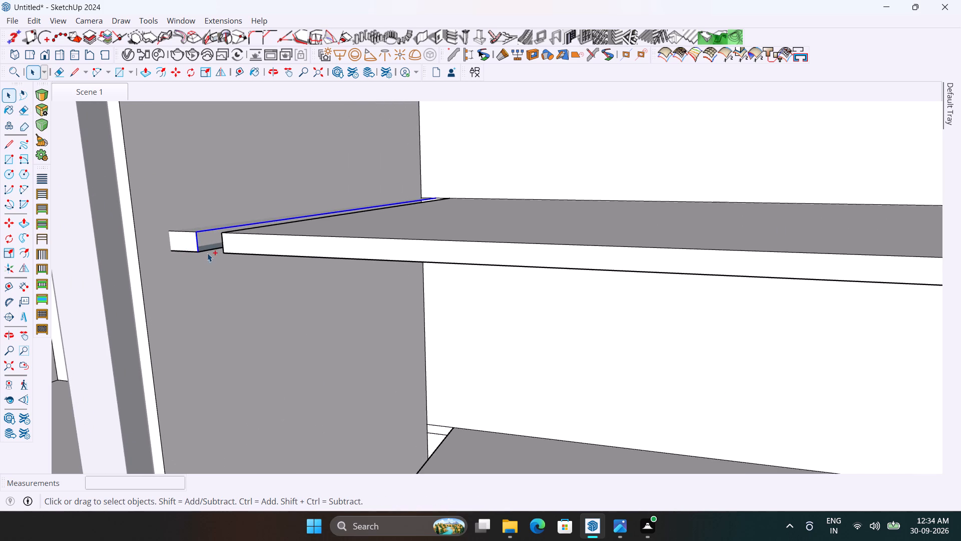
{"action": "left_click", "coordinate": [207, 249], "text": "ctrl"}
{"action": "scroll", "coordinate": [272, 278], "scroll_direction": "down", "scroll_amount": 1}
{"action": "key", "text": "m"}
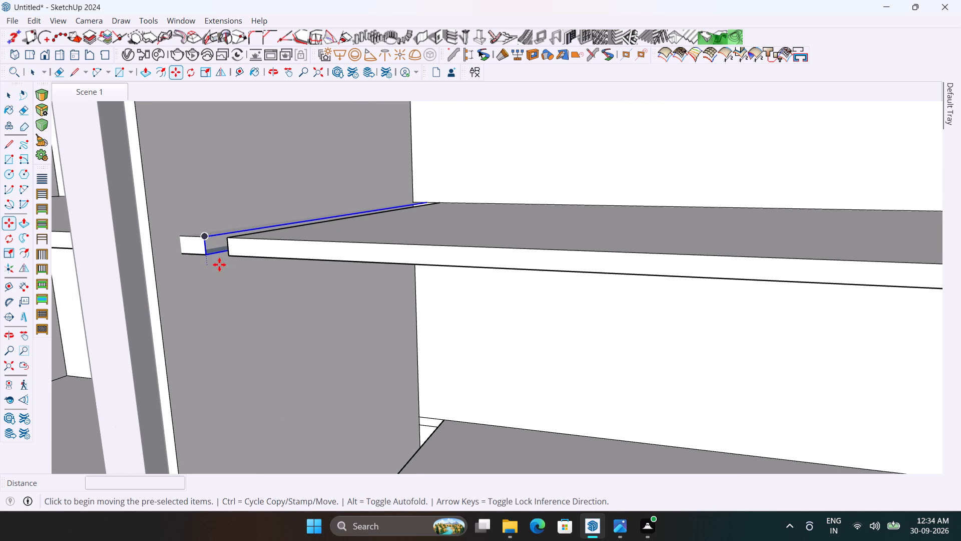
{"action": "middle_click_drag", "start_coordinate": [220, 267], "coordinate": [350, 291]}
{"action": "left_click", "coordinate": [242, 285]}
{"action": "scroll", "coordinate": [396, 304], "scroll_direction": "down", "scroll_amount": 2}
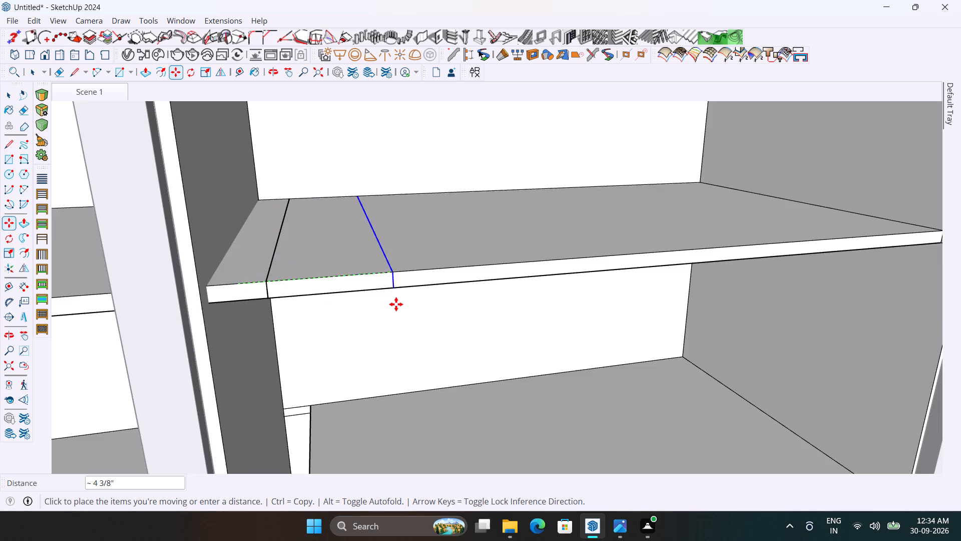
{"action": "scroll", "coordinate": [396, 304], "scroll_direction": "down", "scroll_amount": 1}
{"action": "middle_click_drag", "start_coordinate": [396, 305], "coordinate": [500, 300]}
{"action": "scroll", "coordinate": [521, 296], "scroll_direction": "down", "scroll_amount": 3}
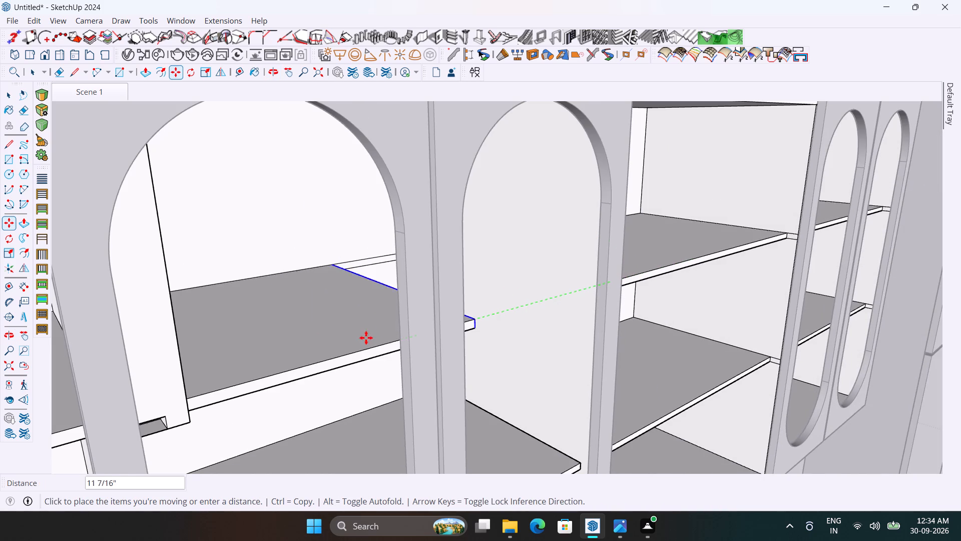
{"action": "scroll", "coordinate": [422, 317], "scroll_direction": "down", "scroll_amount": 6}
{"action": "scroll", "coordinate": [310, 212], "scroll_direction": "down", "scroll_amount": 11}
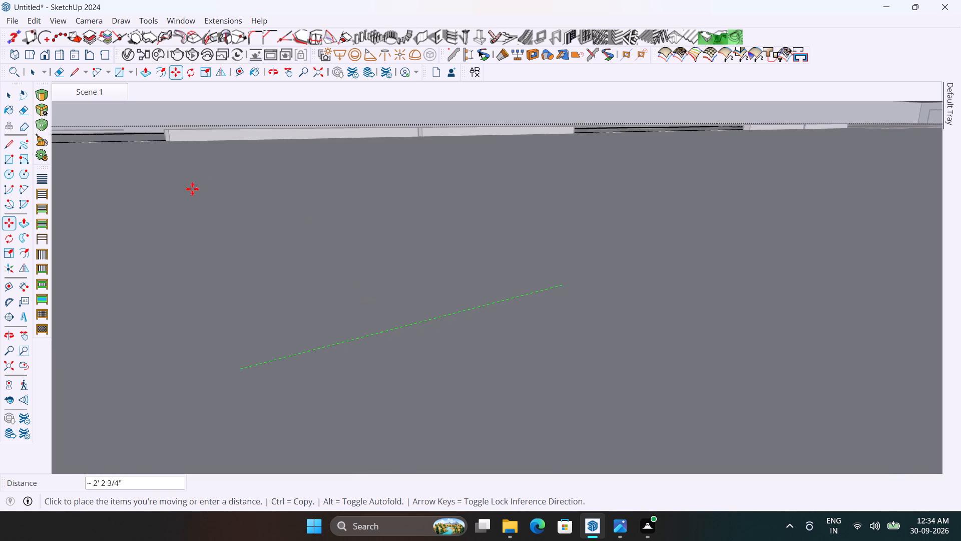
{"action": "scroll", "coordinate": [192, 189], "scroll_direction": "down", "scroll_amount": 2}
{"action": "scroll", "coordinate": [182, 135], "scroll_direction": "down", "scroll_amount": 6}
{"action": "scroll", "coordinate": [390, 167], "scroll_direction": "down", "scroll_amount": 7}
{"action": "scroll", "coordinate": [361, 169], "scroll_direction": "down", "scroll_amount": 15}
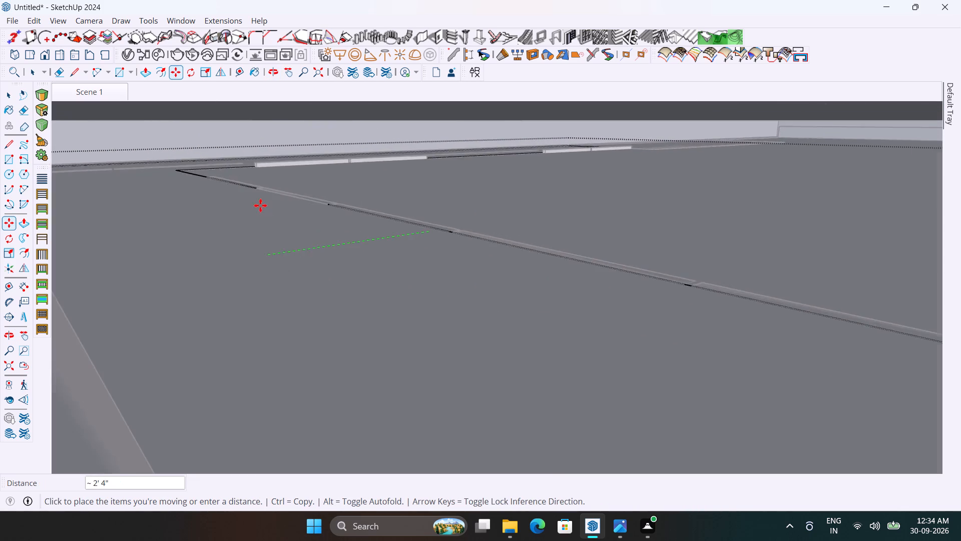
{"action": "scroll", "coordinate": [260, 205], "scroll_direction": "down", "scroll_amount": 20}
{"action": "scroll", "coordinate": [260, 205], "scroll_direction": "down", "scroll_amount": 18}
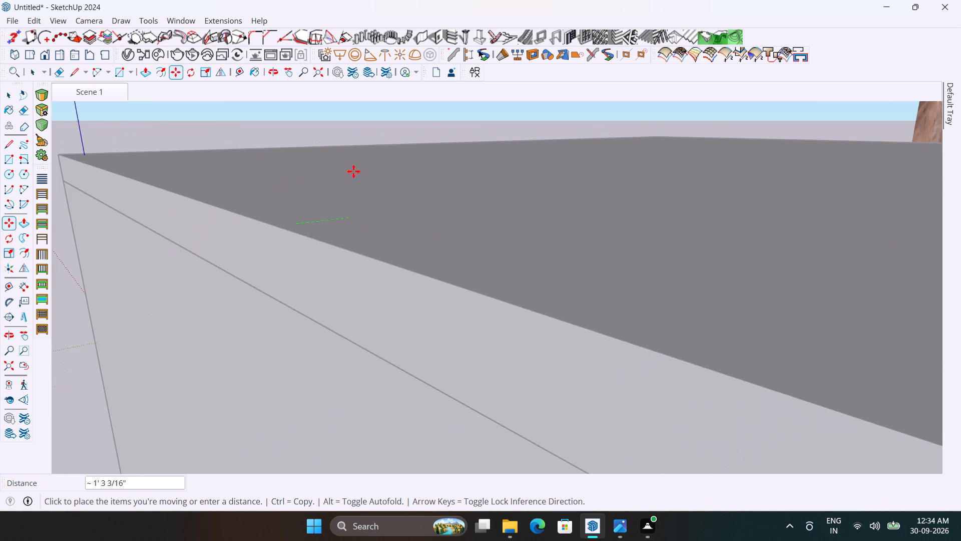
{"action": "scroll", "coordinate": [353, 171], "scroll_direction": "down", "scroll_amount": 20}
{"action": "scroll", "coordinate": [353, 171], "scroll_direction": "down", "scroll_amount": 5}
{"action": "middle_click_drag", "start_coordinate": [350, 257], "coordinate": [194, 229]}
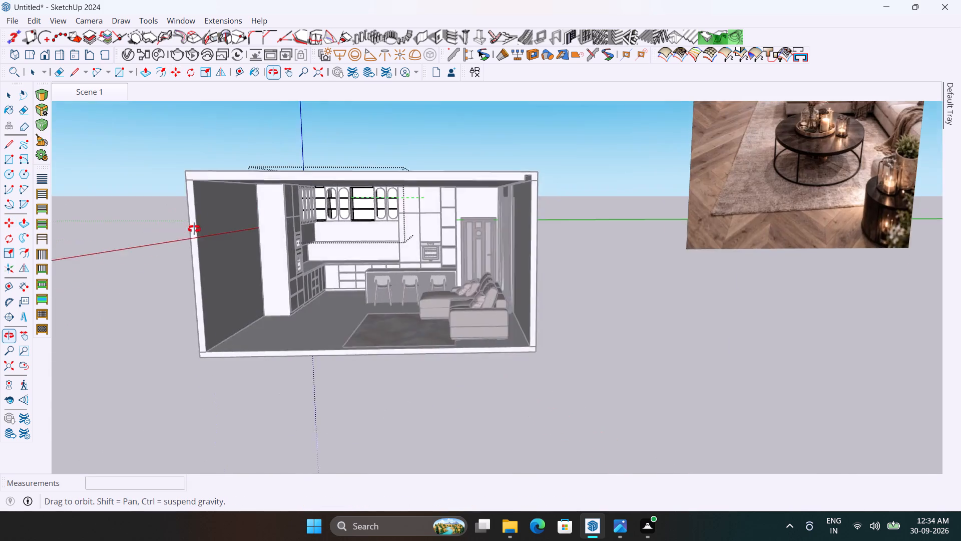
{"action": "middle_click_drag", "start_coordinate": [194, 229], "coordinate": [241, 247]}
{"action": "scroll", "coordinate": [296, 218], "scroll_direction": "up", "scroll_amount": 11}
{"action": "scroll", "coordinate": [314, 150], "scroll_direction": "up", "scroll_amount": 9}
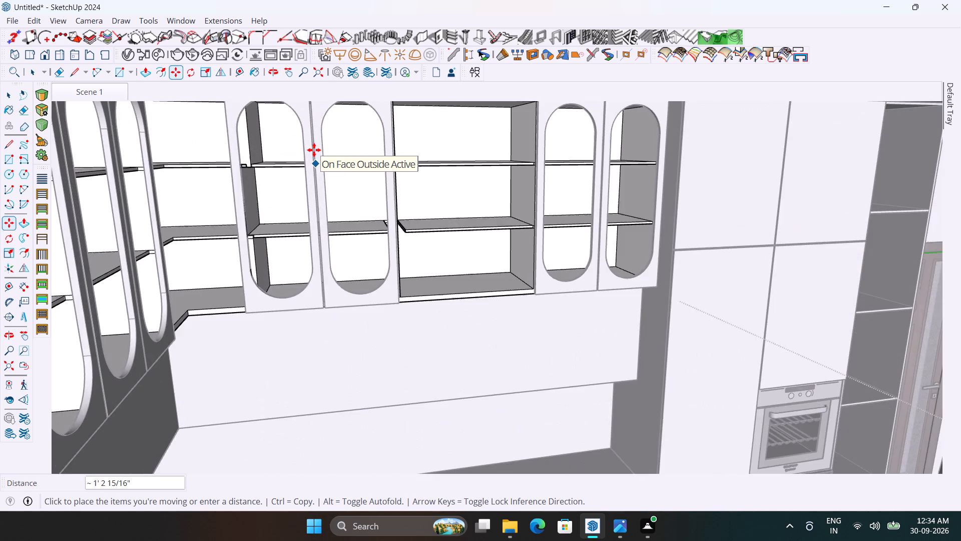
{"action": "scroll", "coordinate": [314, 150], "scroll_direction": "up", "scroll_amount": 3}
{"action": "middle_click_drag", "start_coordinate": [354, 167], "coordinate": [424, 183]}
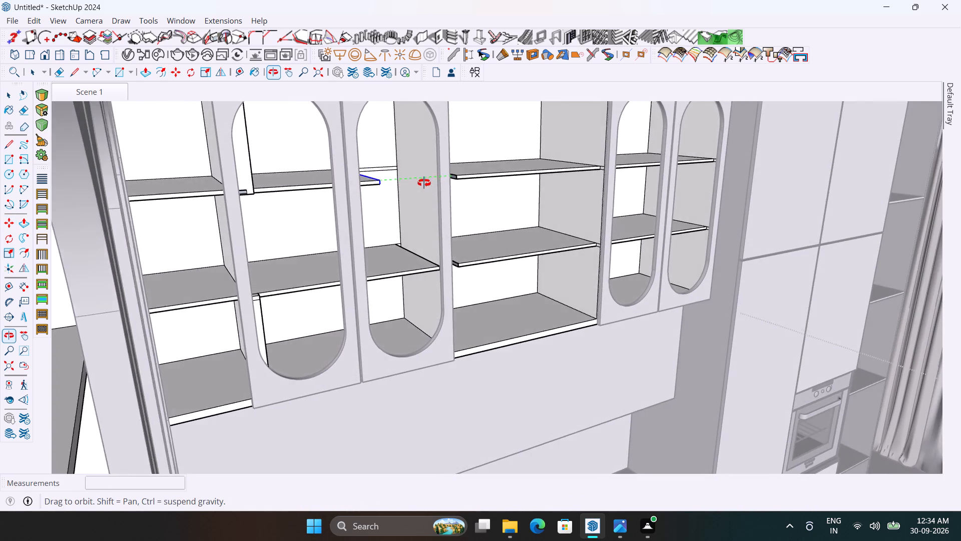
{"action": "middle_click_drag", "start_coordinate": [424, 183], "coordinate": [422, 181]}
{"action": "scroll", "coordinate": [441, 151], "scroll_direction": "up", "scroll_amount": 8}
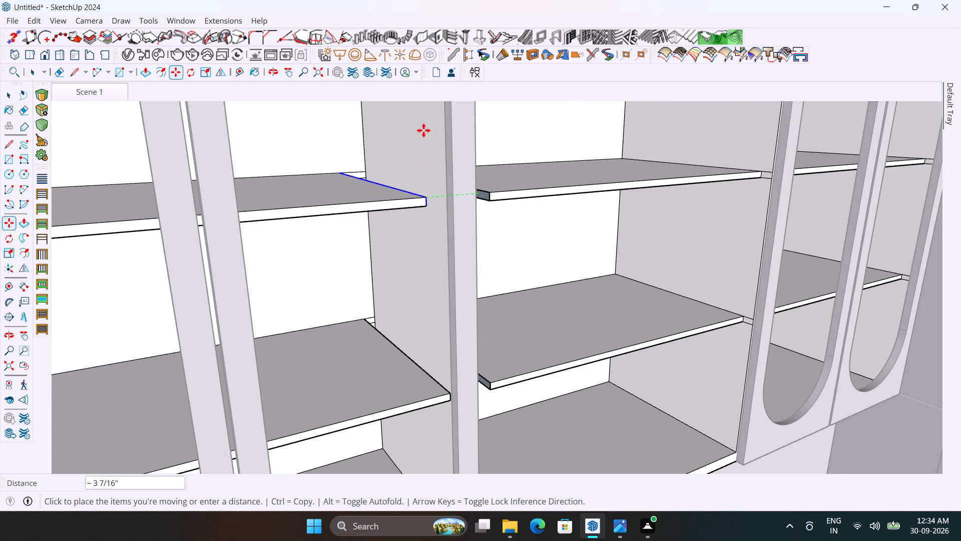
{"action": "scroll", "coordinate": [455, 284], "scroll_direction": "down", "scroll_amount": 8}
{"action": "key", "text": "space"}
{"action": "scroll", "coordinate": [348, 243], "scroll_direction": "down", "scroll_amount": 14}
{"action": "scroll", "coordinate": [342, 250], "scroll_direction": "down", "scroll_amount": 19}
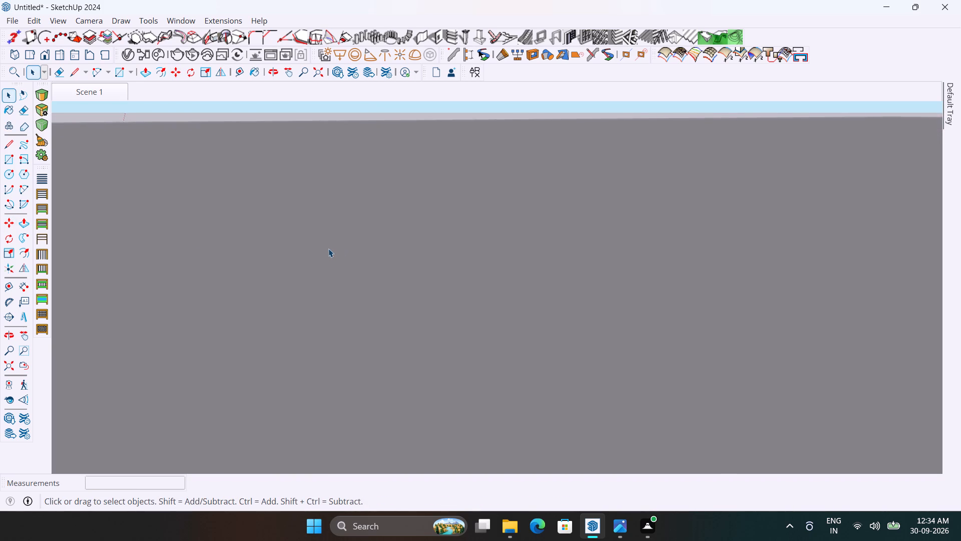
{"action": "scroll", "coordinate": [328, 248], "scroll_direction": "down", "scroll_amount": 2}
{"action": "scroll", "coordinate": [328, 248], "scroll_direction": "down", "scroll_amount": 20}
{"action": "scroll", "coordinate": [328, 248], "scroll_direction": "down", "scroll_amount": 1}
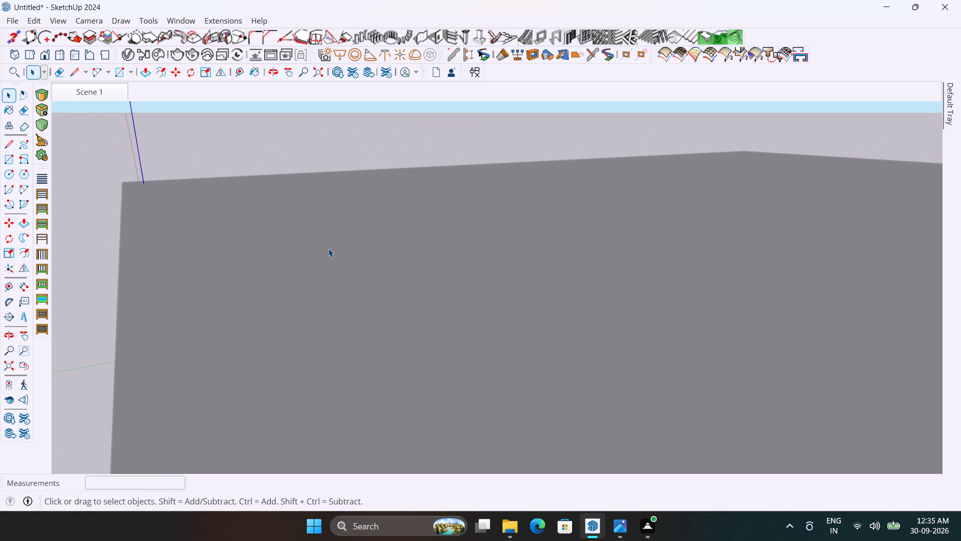
Return to the saved Scene 1 view and examine the upper shelf's joint with the divider behind the back wall's arched shutters.
{"action": "scroll", "coordinate": [328, 248], "scroll_direction": "down", "scroll_amount": 18}
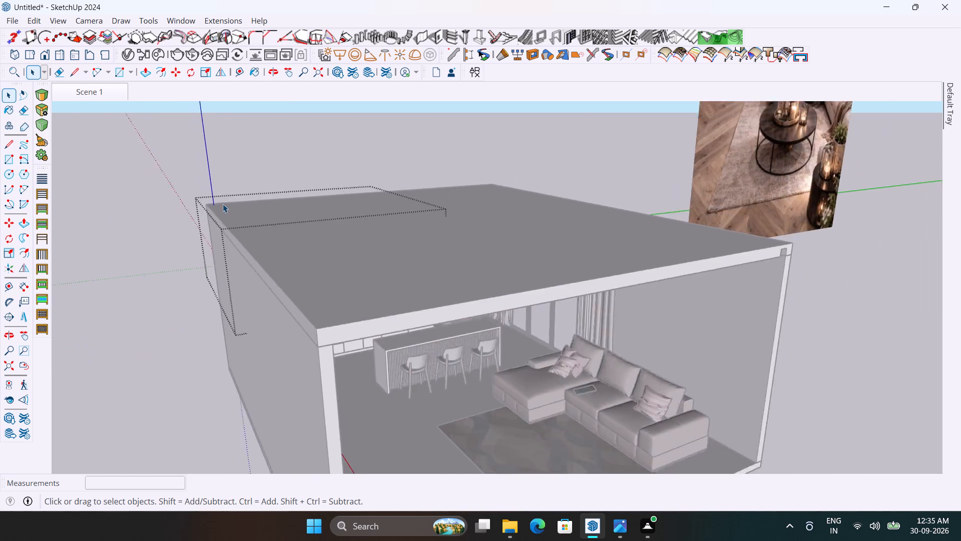
{"action": "scroll", "coordinate": [223, 204], "scroll_direction": "down", "scroll_amount": 3}
{"action": "scroll", "coordinate": [314, 273], "scroll_direction": "up", "scroll_amount": 10}
{"action": "scroll", "coordinate": [294, 175], "scroll_direction": "up", "scroll_amount": 4}
{"action": "middle_click_drag", "start_coordinate": [334, 231], "coordinate": [379, 235]}
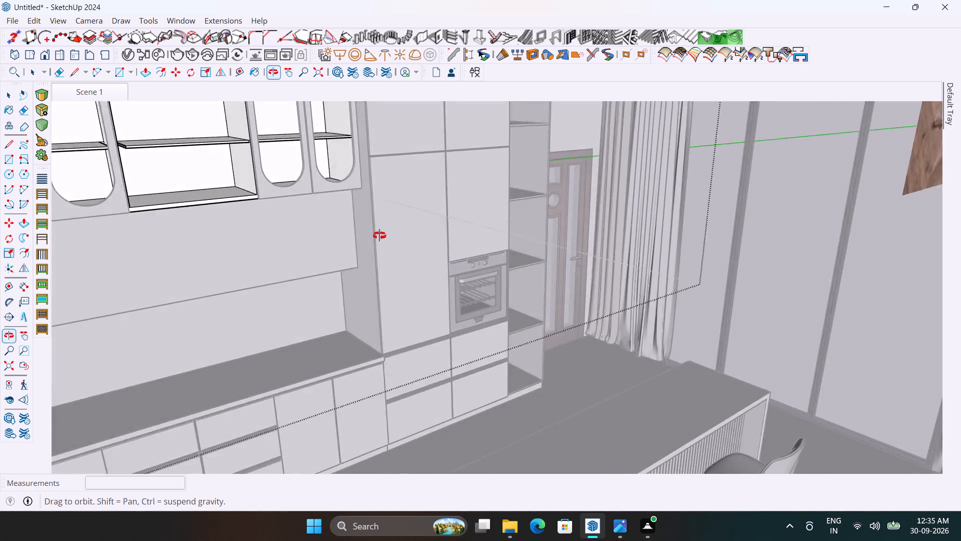
{"action": "middle_click_drag", "start_coordinate": [379, 235], "coordinate": [392, 228]}
{"action": "scroll", "coordinate": [527, 409], "scroll_direction": "down", "scroll_amount": 4}
{"action": "key", "text": "space"}
{"action": "left_click", "coordinate": [110, 92]}
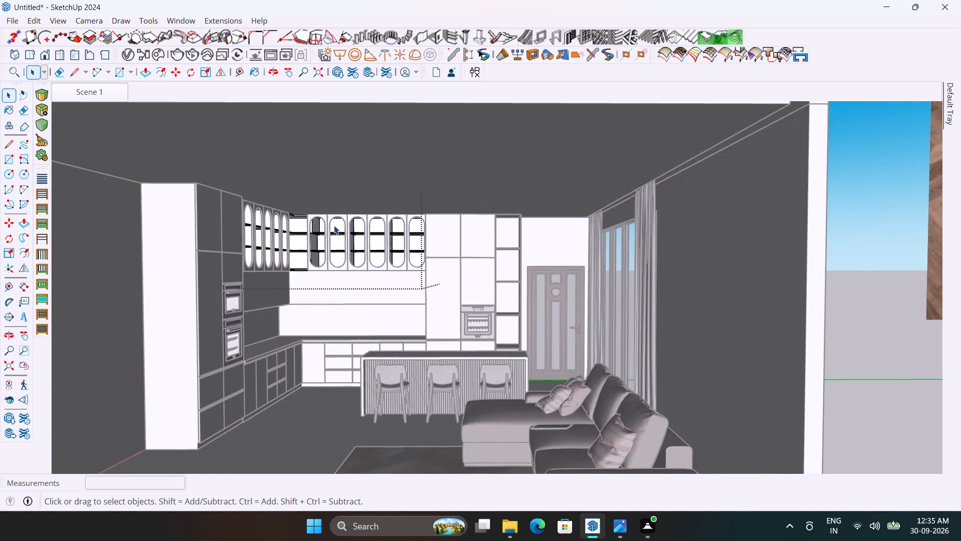
{"action": "scroll", "coordinate": [335, 225], "scroll_direction": "up", "scroll_amount": 13}
{"action": "scroll", "coordinate": [373, 251], "scroll_direction": "up", "scroll_amount": 7}
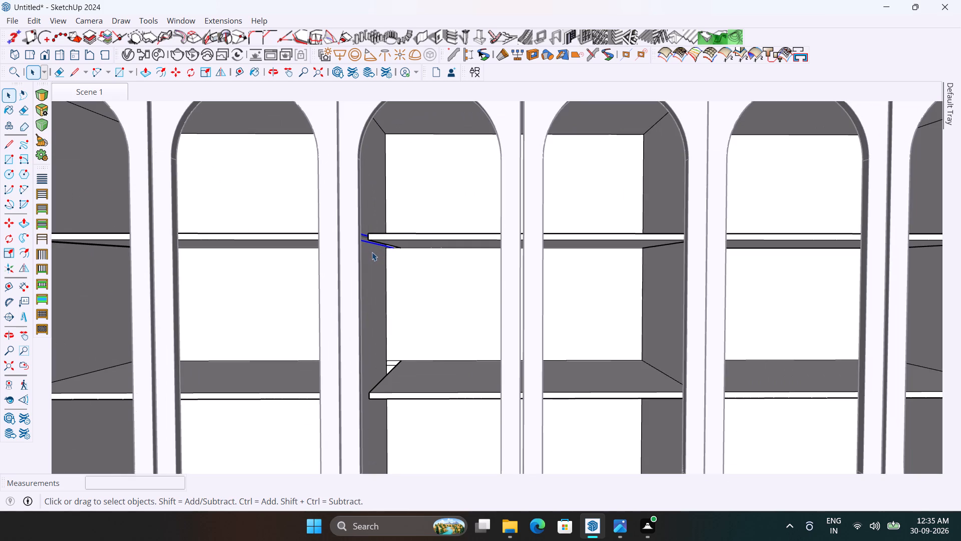
{"action": "middle_click_drag", "start_coordinate": [372, 252], "coordinate": [378, 297]}
{"action": "scroll", "coordinate": [363, 273], "scroll_direction": "up", "scroll_amount": 9}
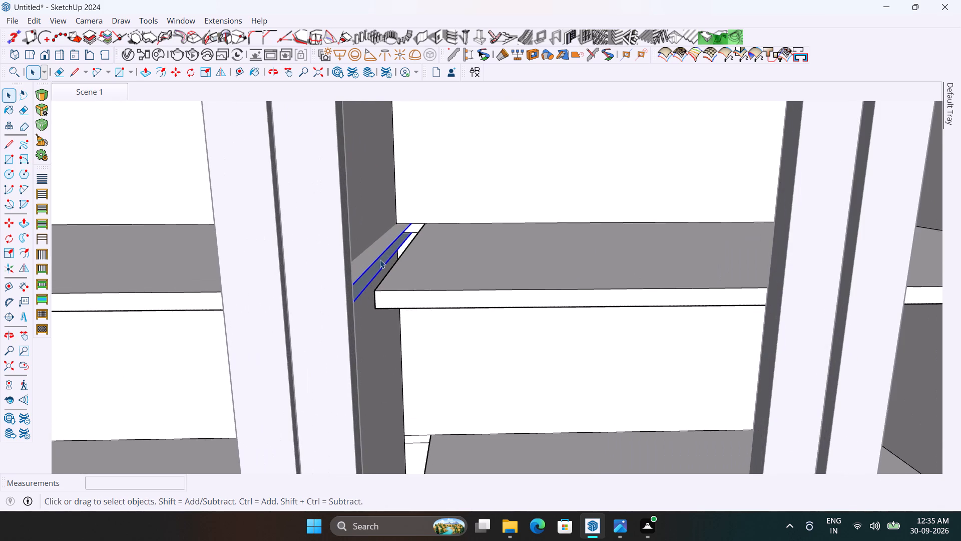
{"action": "middle_click_drag", "start_coordinate": [383, 253], "coordinate": [403, 227]}
{"action": "scroll", "coordinate": [360, 243], "scroll_direction": "up", "scroll_amount": 4}
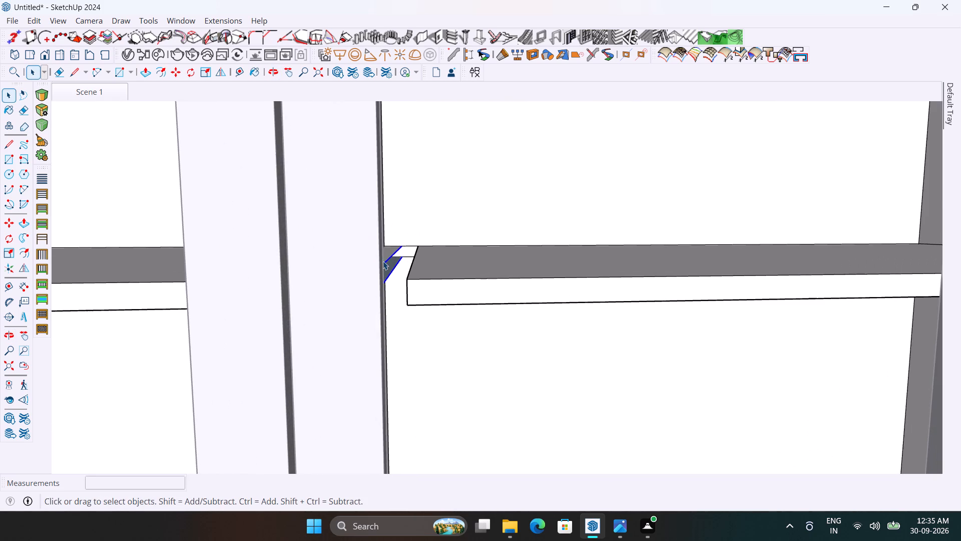
{"action": "middle_click_drag", "start_coordinate": [383, 262], "coordinate": [307, 293]}
{"action": "scroll", "coordinate": [373, 270], "scroll_direction": "up", "scroll_amount": 4}
{"action": "scroll", "coordinate": [403, 269], "scroll_direction": "down", "scroll_amount": 8}
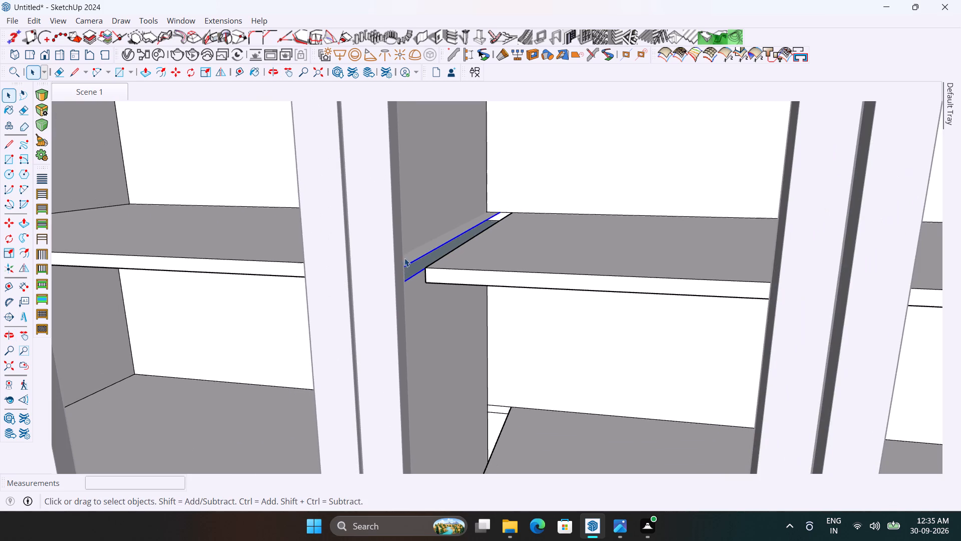
{"action": "left_click", "coordinate": [380, 255]}
{"action": "scroll", "coordinate": [379, 254], "scroll_direction": "down", "scroll_amount": 5}
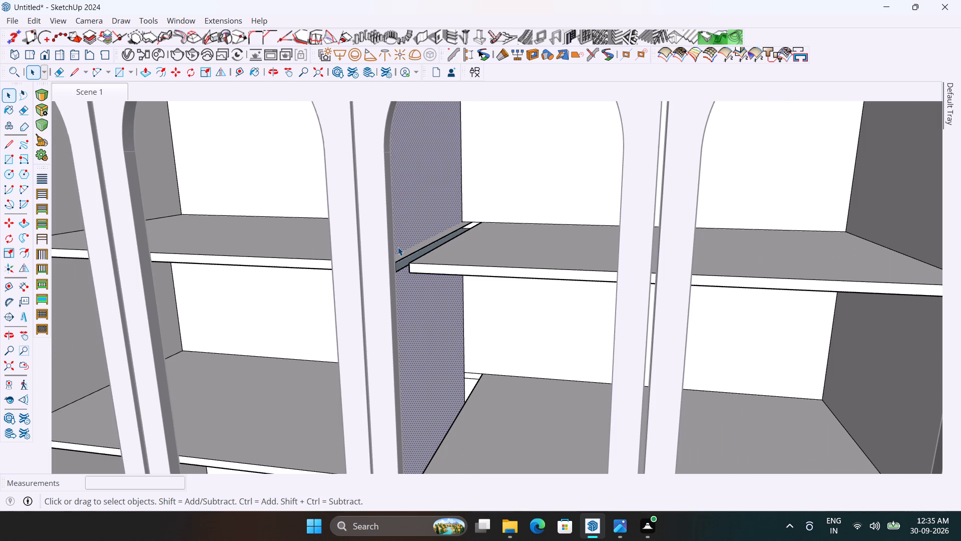
{"action": "scroll", "coordinate": [372, 219], "scroll_direction": "down", "scroll_amount": 5}
{"action": "left_click", "coordinate": [379, 228]}
{"action": "scroll", "coordinate": [379, 228], "scroll_direction": "down", "scroll_amount": 6}
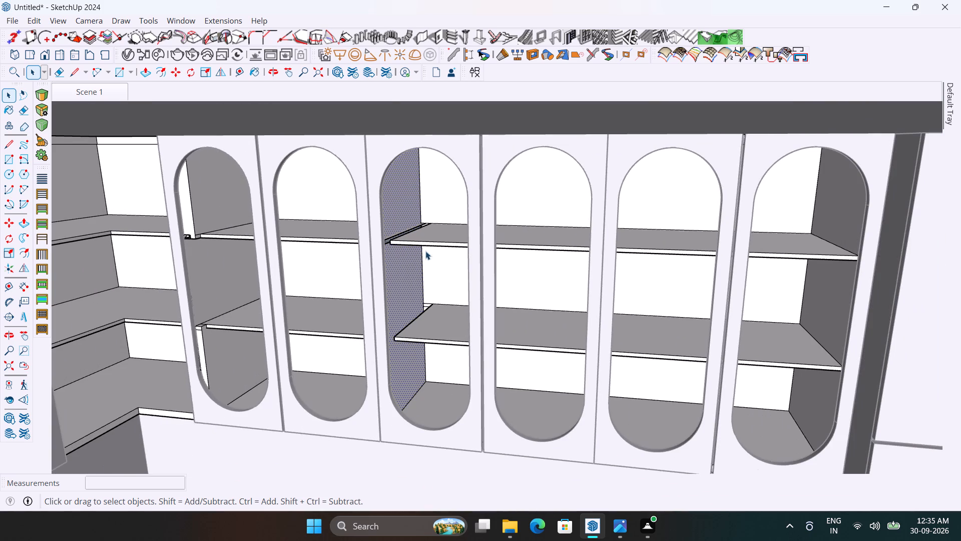
{"action": "double_click", "coordinate": [433, 260]}
Hide the middle pair and the corner-side pair of arched shutters on the back wall's upper cabinets.
{"action": "scroll", "coordinate": [433, 260], "scroll_direction": "down", "scroll_amount": 6}
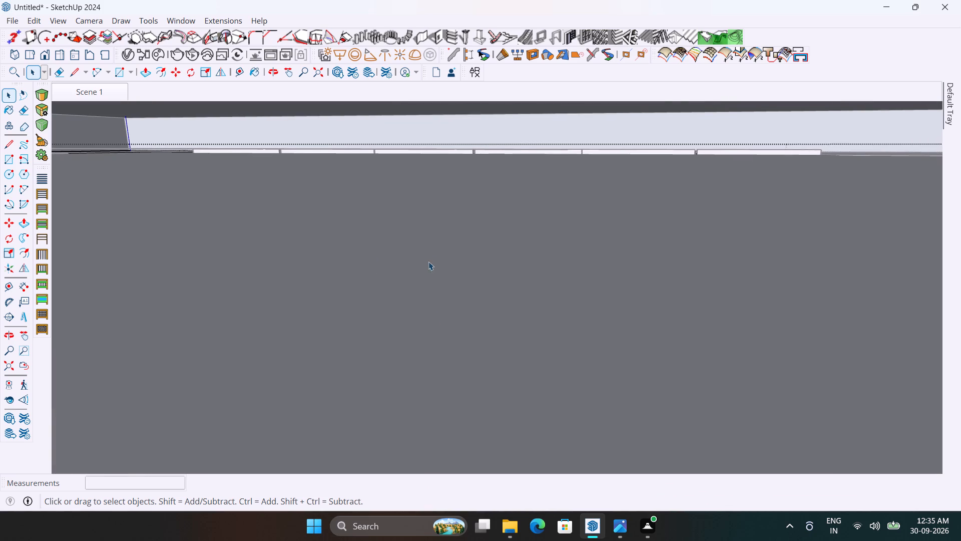
{"action": "key", "text": "space"}
{"action": "left_click", "coordinate": [88, 87]}
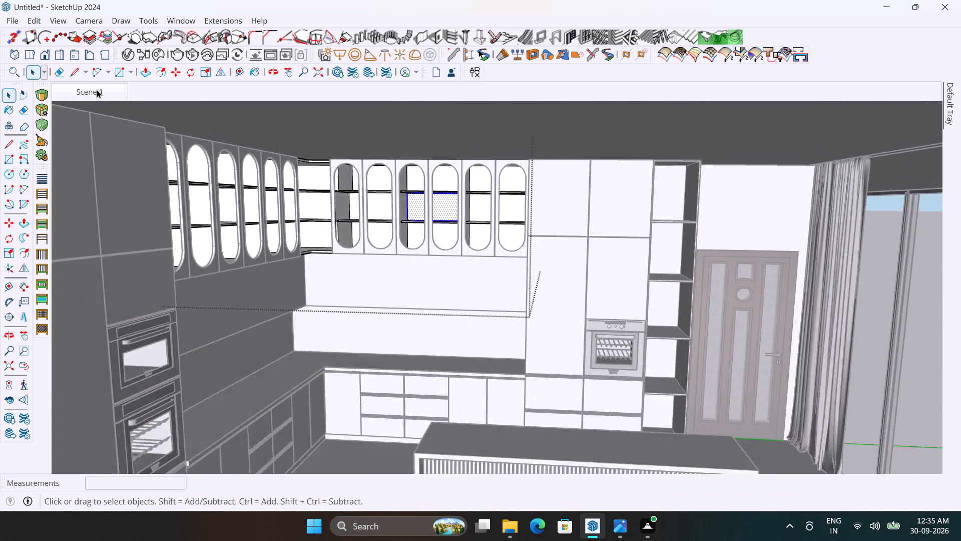
{"action": "left_click", "coordinate": [861, 320]}
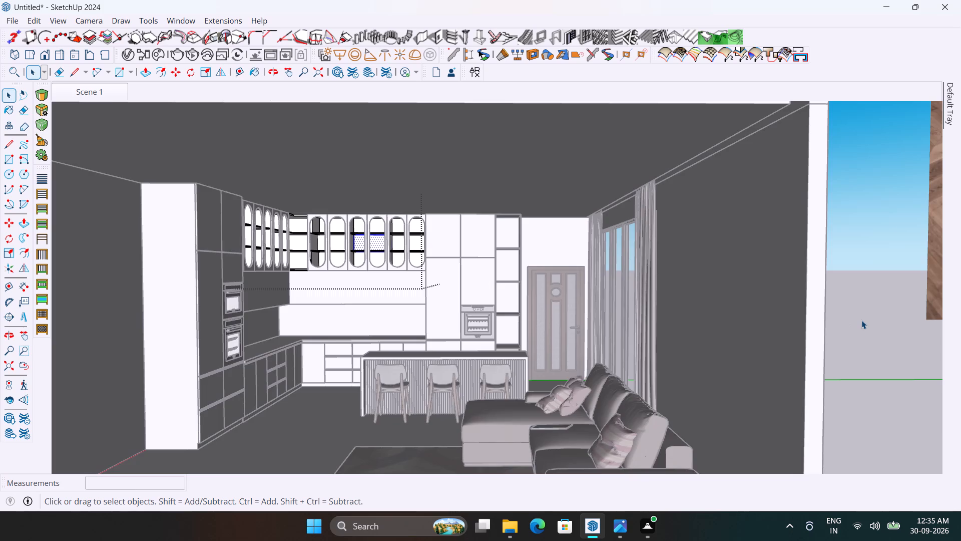
{"action": "scroll", "coordinate": [454, 262], "scroll_direction": "up", "scroll_amount": 4}
{"action": "scroll", "coordinate": [324, 241], "scroll_direction": "up", "scroll_amount": 3}
{"action": "left_click", "coordinate": [321, 296]}
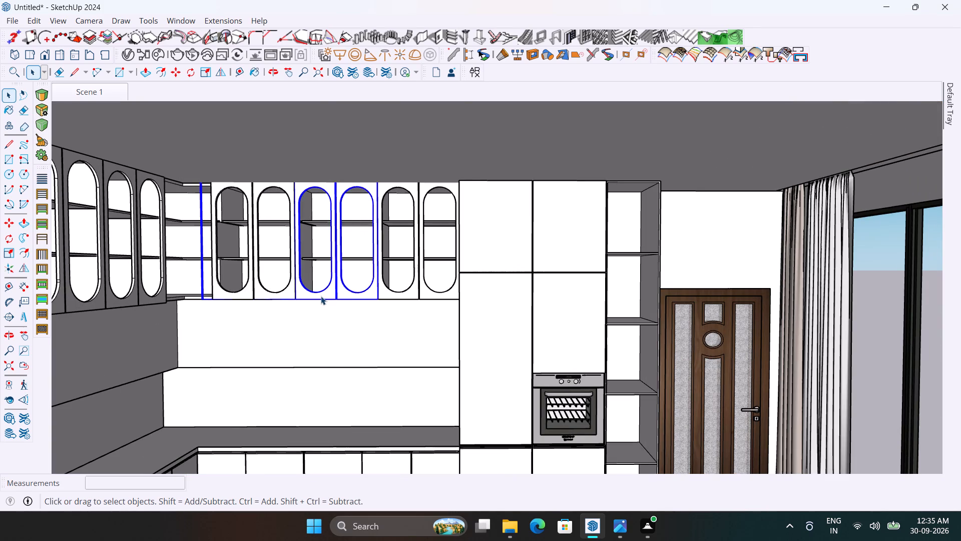
{"action": "right_click", "coordinate": [321, 296]}
{"action": "left_click", "coordinate": [342, 44]}
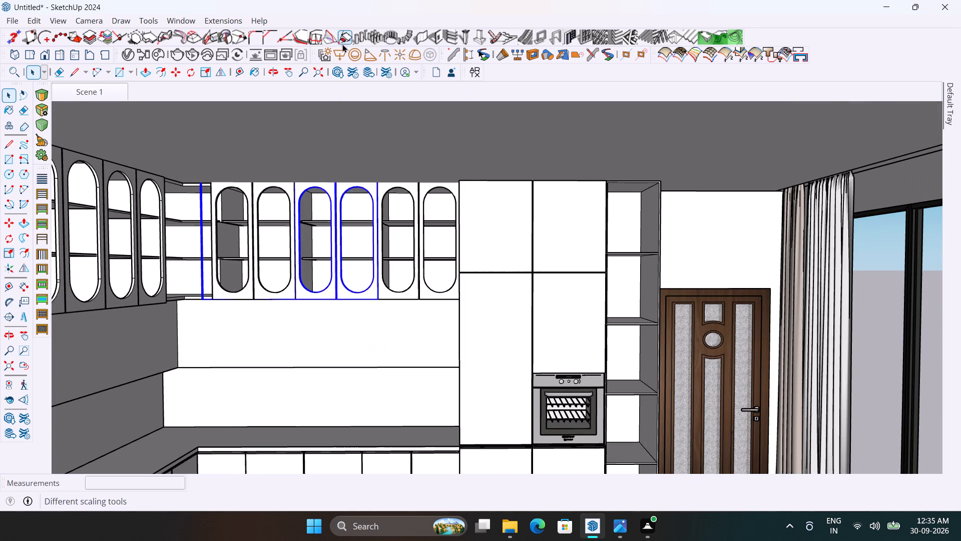
{"action": "scroll", "coordinate": [262, 248], "scroll_direction": "up", "scroll_amount": 4}
{"action": "left_click", "coordinate": [272, 318]}
{"action": "right_click", "coordinate": [272, 319]}
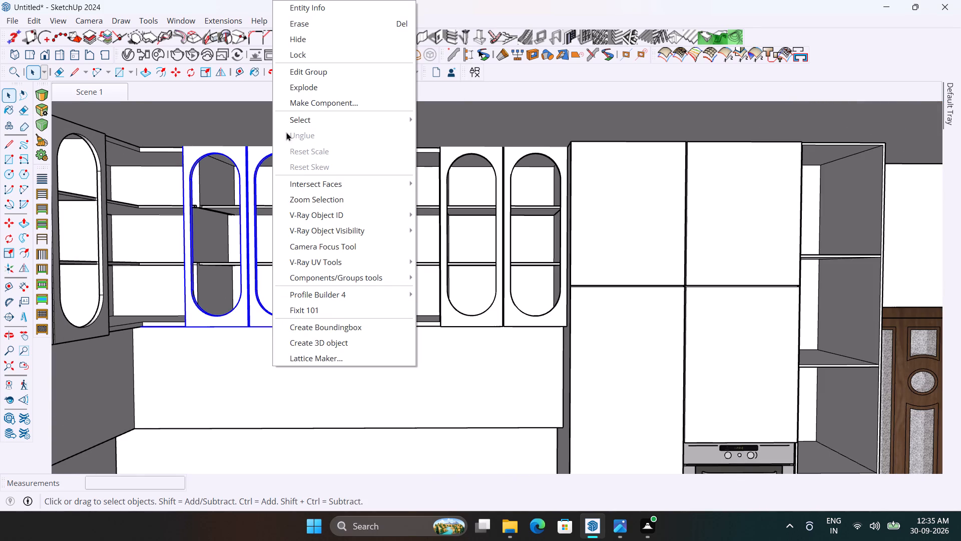
{"action": "left_click", "coordinate": [297, 43]}
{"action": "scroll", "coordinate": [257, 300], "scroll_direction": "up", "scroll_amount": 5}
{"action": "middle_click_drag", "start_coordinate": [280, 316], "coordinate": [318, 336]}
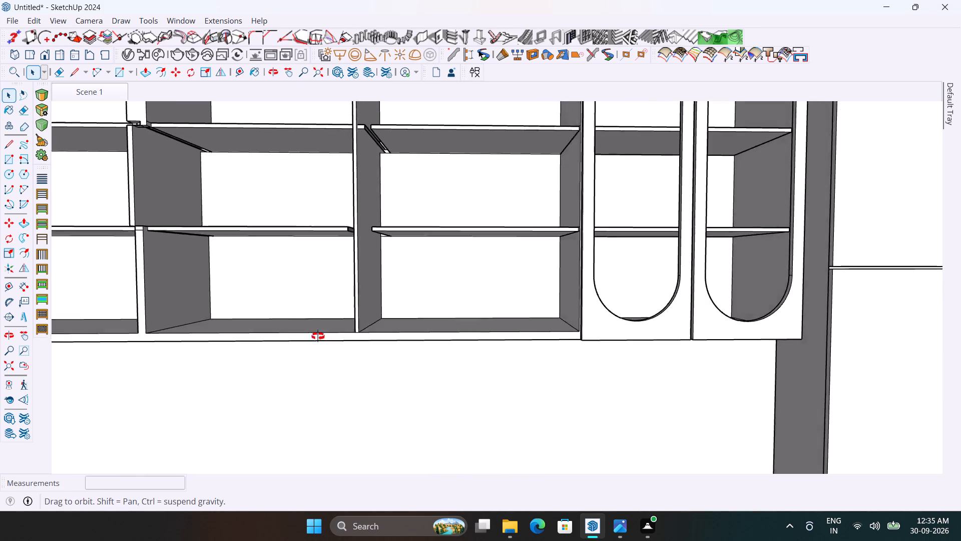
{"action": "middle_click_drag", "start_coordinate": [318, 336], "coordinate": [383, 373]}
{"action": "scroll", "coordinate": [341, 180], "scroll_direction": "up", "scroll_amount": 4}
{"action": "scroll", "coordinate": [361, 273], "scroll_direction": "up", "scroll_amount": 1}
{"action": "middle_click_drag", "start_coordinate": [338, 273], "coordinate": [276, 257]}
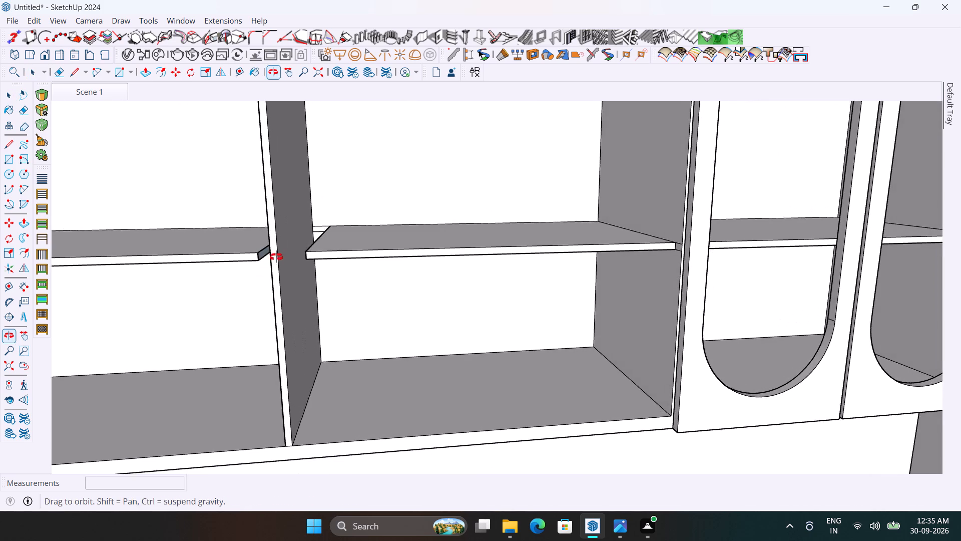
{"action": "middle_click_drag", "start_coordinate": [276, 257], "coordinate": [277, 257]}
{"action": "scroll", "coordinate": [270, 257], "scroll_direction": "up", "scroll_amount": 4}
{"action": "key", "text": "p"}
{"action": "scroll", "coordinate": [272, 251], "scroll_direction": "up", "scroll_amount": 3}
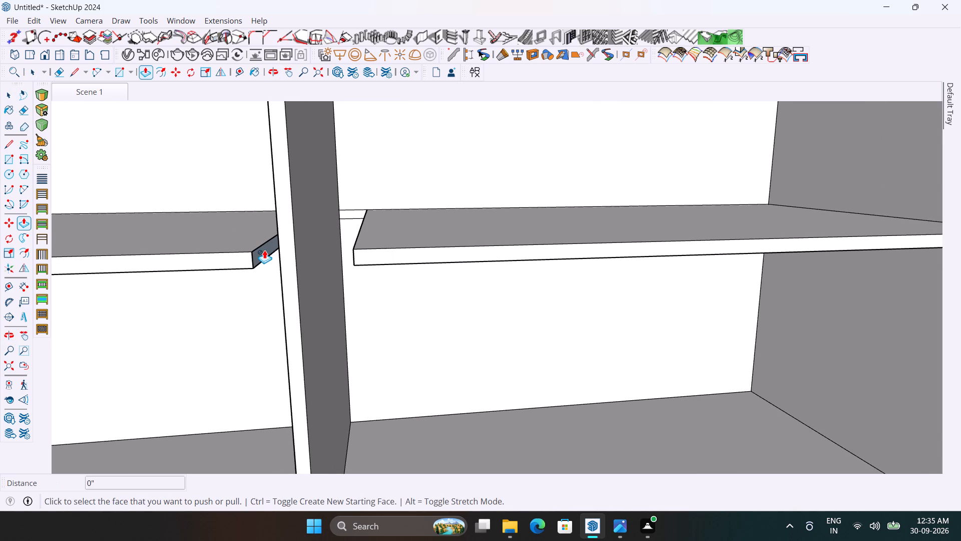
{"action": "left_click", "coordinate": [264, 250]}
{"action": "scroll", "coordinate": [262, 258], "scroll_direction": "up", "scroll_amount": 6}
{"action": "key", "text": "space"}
Move the three end edges of the lower shelf in the corner-side bay along the shelf to close its gap at the divider.
{"action": "scroll", "coordinate": [251, 276], "scroll_direction": "up", "scroll_amount": 4}
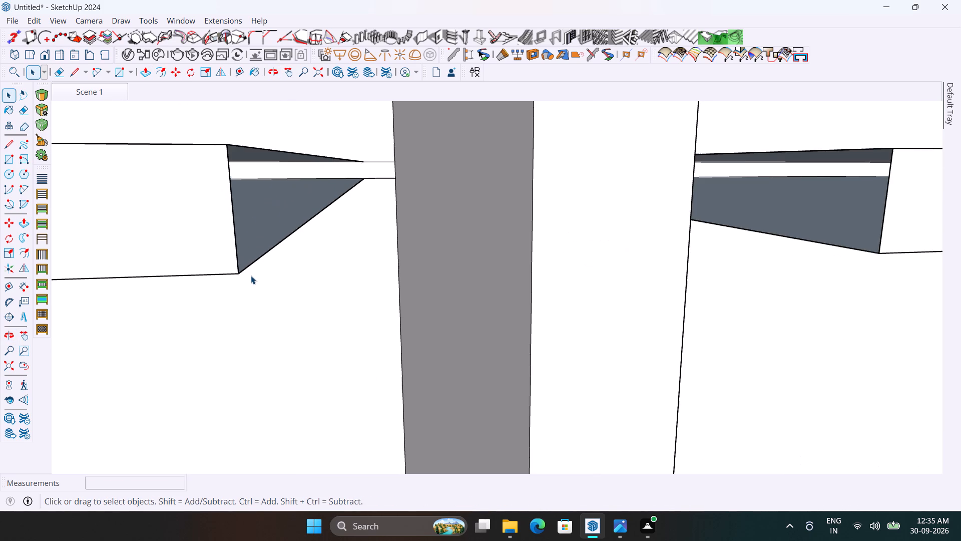
{"action": "middle_click", "coordinate": [255, 275]}
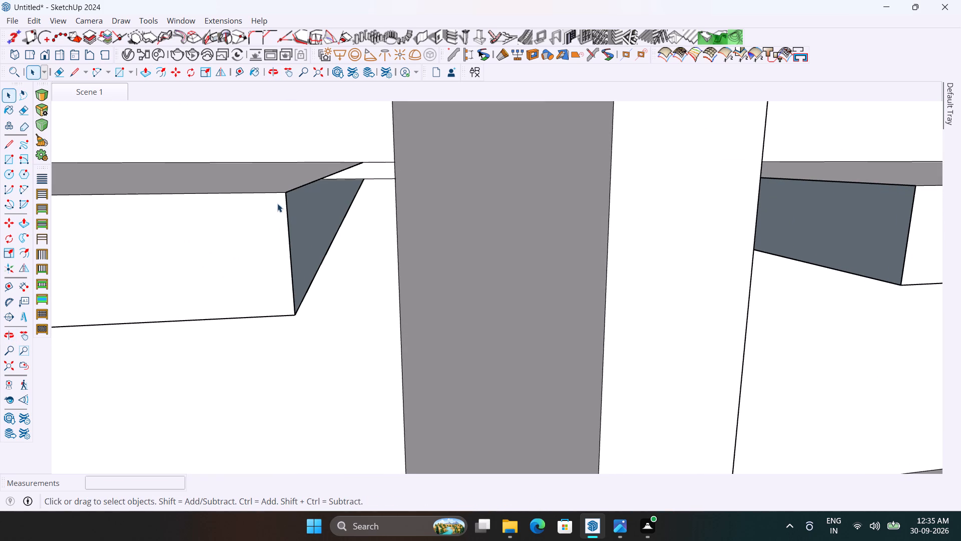
{"action": "left_click", "coordinate": [286, 200]}
{"action": "double_click", "coordinate": [306, 251]}
{"action": "left_click", "coordinate": [289, 243], "text": "ctrl"}
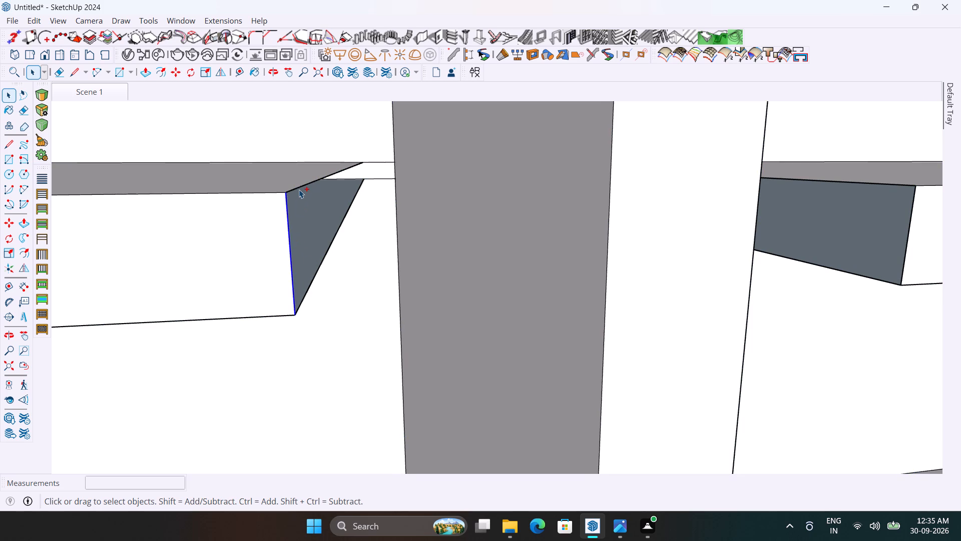
{"action": "left_click", "coordinate": [299, 189], "text": "ctrl"}
{"action": "left_click", "coordinate": [315, 279], "text": "ctrl"}
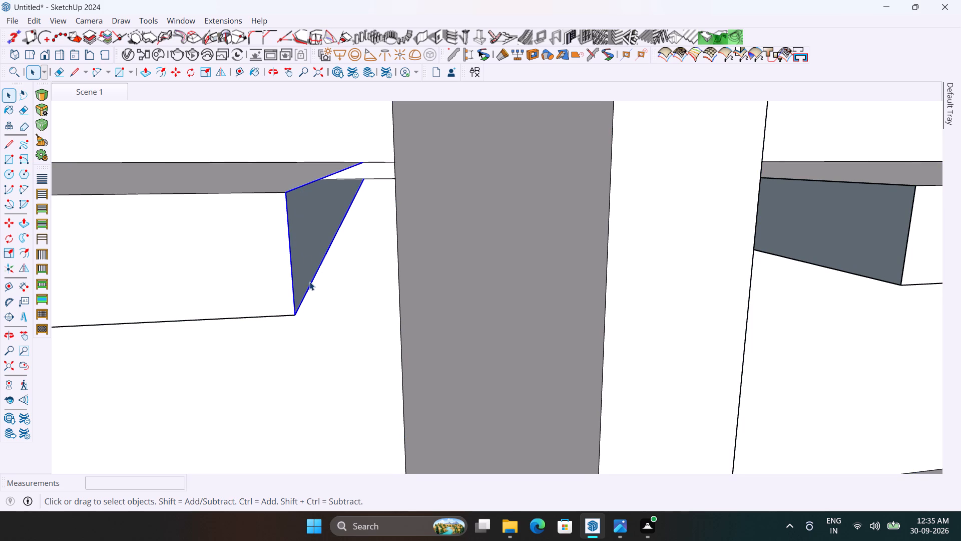
{"action": "key", "text": "m"}
{"action": "left_click", "coordinate": [295, 312]}
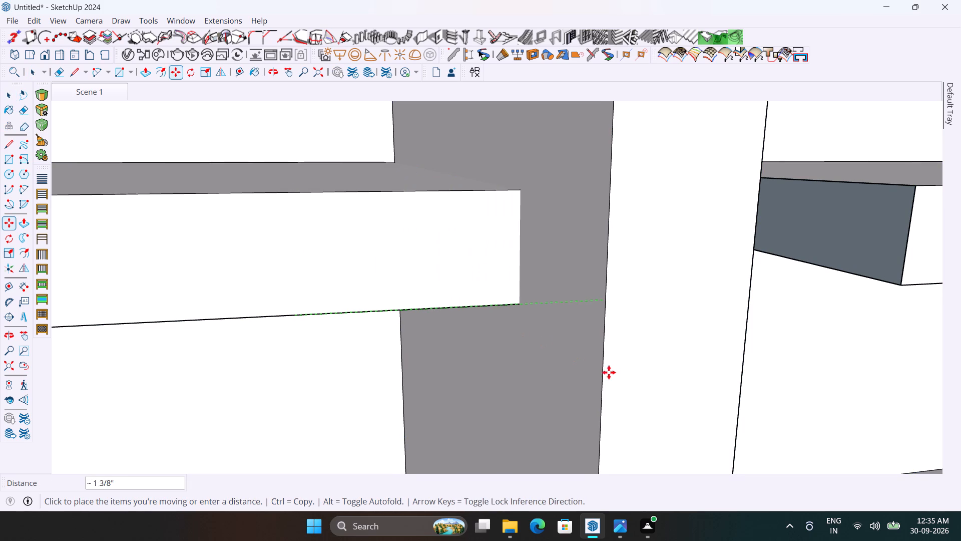
{"action": "left_click", "coordinate": [603, 370]}
Move the three end edges of the upper shelf stub back through the divider toward the corner-side bay by about 1 9/16".
{"action": "scroll", "coordinate": [388, 282], "scroll_direction": "down", "scroll_amount": 6}
{"action": "middle_click_drag", "start_coordinate": [458, 305], "coordinate": [379, 294]}
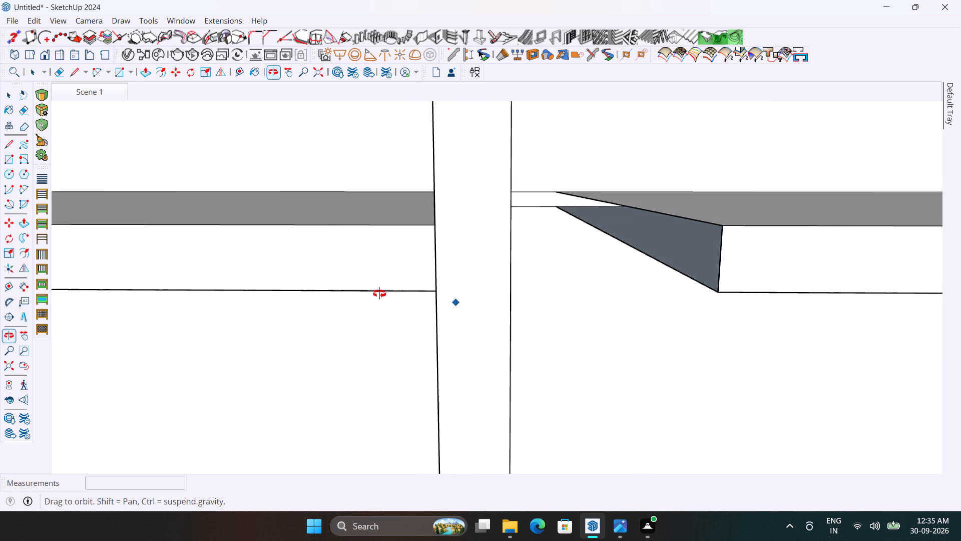
{"action": "middle_click_drag", "start_coordinate": [379, 294], "coordinate": [372, 292]}
{"action": "scroll", "coordinate": [710, 343], "scroll_direction": "down", "scroll_amount": 7}
{"action": "scroll", "coordinate": [498, 303], "scroll_direction": "down", "scroll_amount": 9}
{"action": "scroll", "coordinate": [545, 151], "scroll_direction": "up", "scroll_amount": 2}
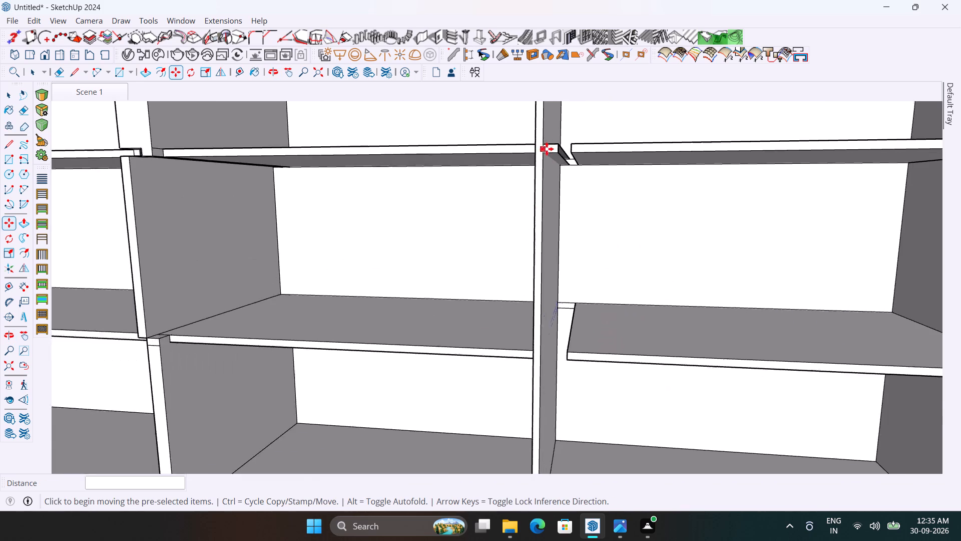
{"action": "scroll", "coordinate": [547, 149], "scroll_direction": "up", "scroll_amount": 9}
{"action": "key", "text": "space"}
{"action": "scroll", "coordinate": [564, 169], "scroll_direction": "up", "scroll_amount": 4}
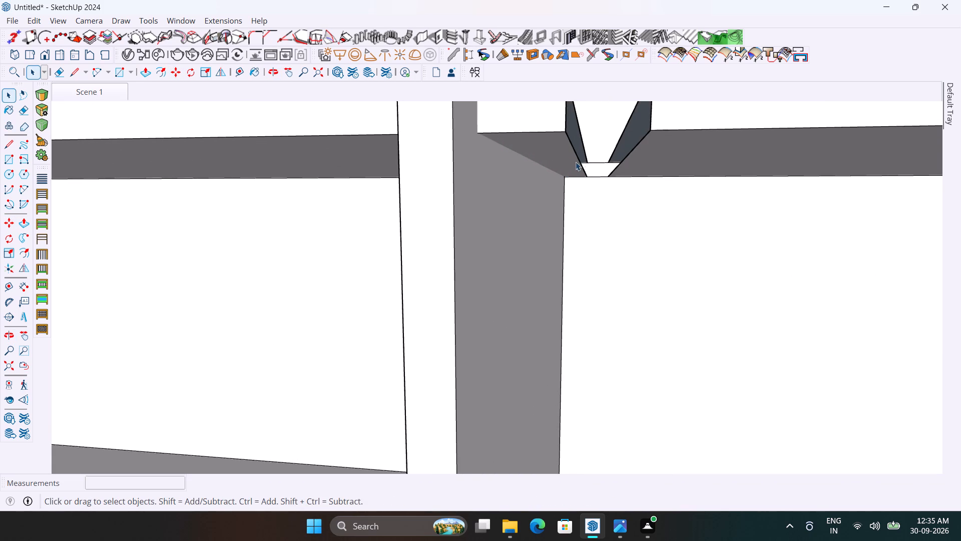
{"action": "left_click", "coordinate": [581, 161]}
{"action": "left_click", "coordinate": [584, 145], "text": "ctrl"}
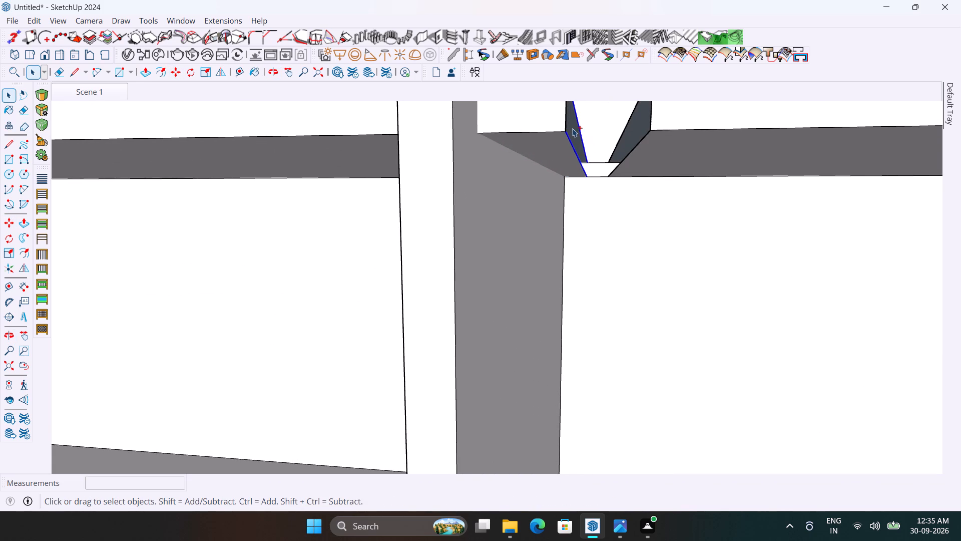
{"action": "left_click", "coordinate": [565, 123], "text": "ctrl"}
{"action": "key", "text": "m"}
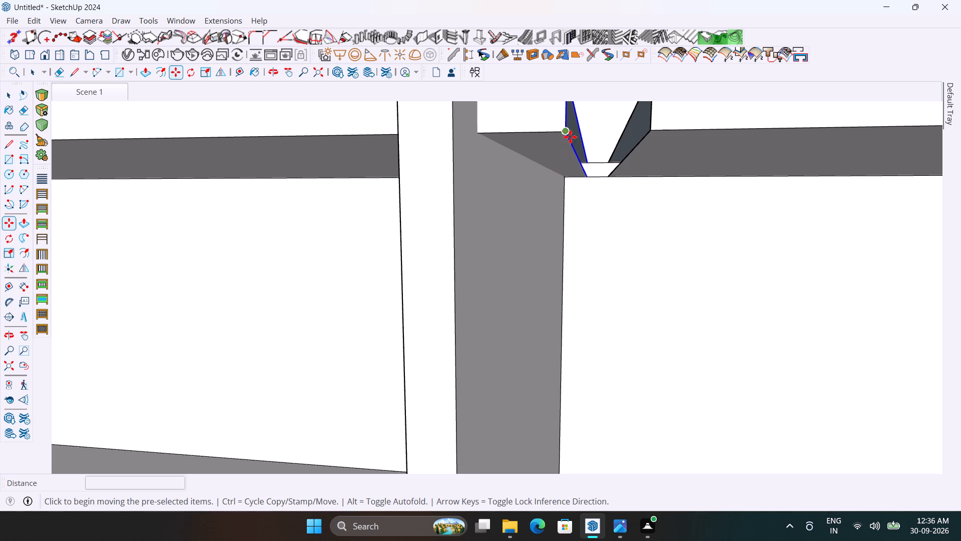
{"action": "left_click", "coordinate": [570, 134]}
{"action": "left_click", "coordinate": [400, 175]}
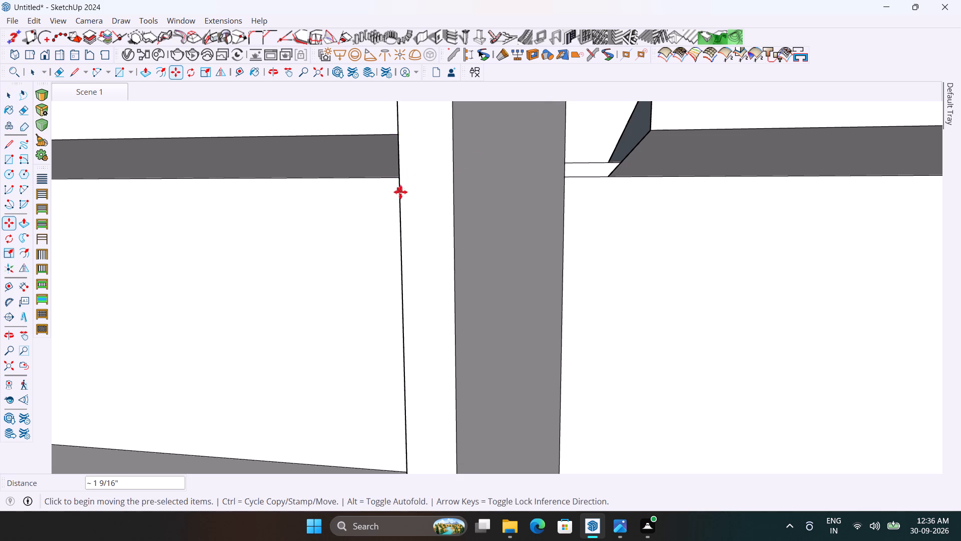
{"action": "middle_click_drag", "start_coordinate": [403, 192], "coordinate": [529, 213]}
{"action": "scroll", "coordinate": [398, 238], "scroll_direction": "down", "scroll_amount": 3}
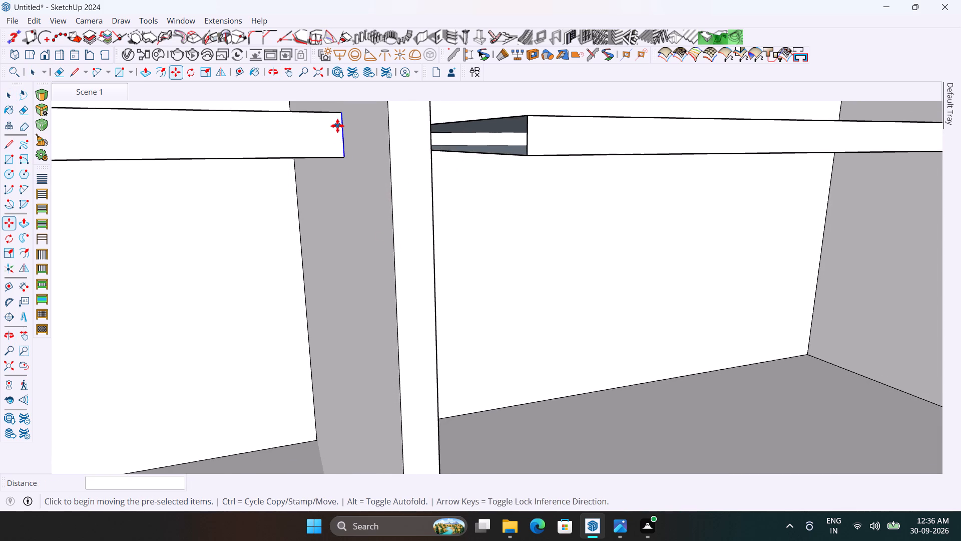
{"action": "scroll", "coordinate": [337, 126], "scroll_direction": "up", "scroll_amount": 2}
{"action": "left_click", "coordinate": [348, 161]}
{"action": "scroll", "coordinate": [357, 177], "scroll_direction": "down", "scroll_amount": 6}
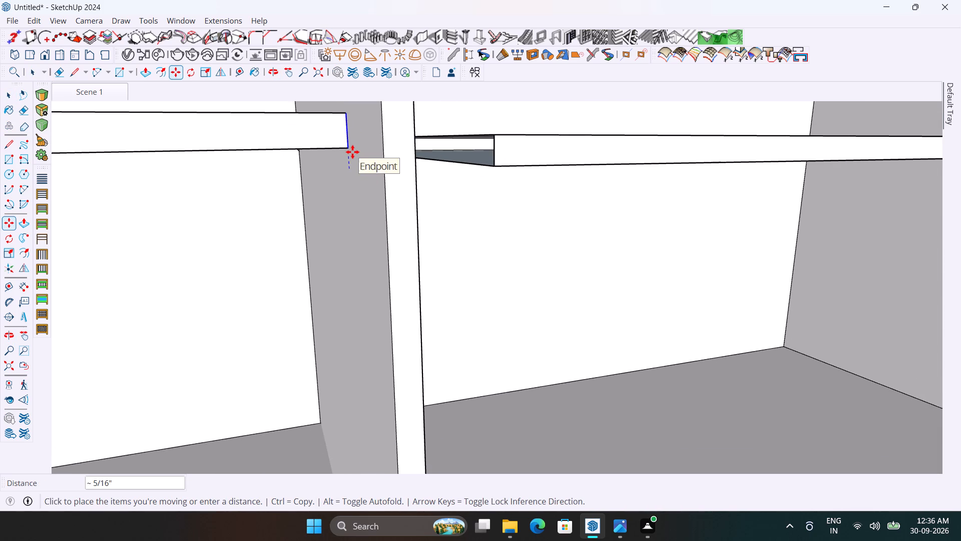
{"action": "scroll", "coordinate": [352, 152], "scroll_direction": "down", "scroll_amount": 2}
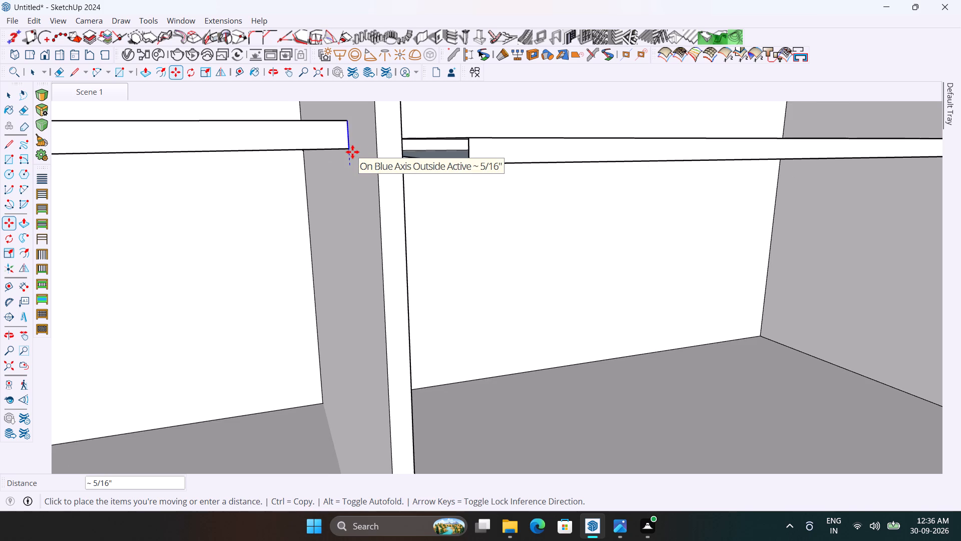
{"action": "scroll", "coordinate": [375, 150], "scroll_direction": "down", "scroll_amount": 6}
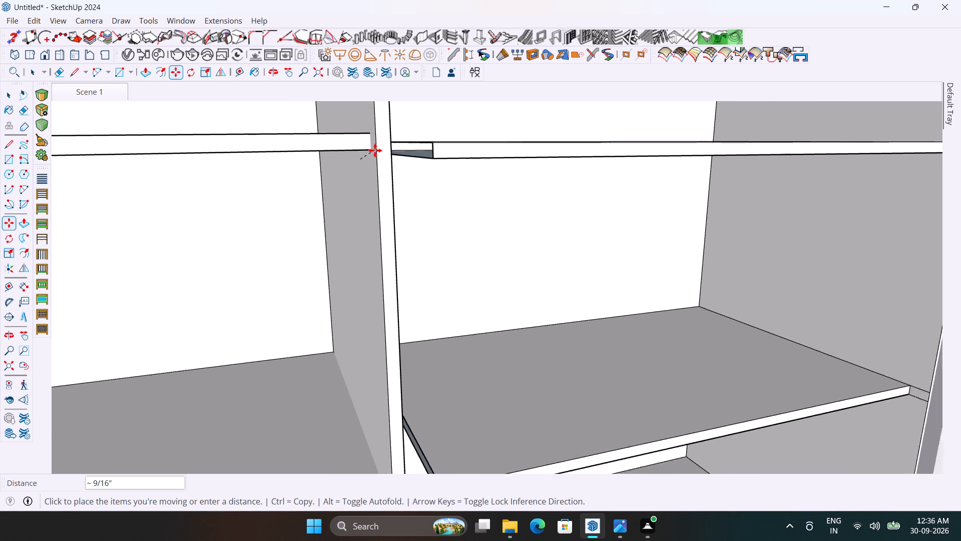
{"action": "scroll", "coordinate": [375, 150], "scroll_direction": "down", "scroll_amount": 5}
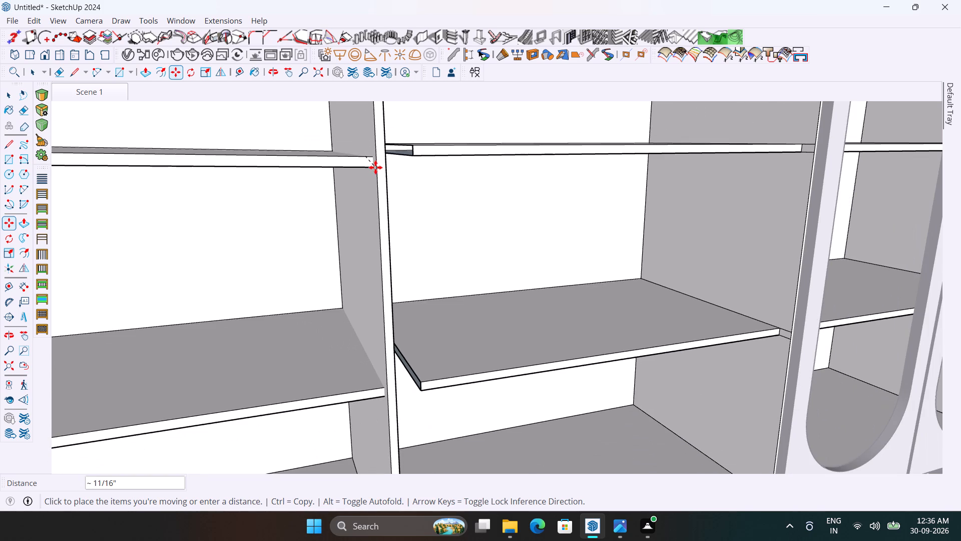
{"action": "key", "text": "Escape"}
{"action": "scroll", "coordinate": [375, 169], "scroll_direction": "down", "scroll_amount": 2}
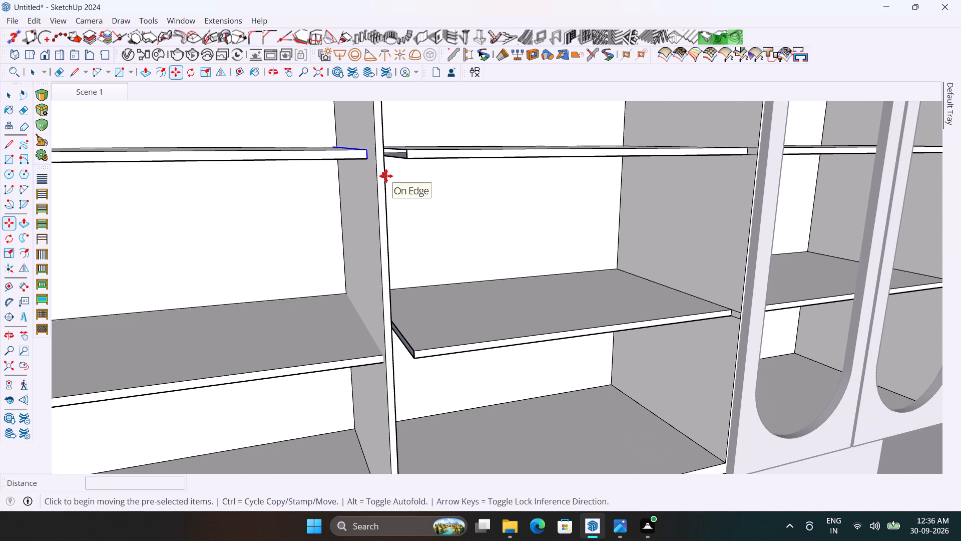
Undo the last two shelf-end moves, on the upper shelf stub and on the lower shelf in the corner-side bay.
{"action": "key", "text": "ctrl+z"}
{"action": "key", "text": "ctrl+z"}
{"action": "key", "text": "space"}
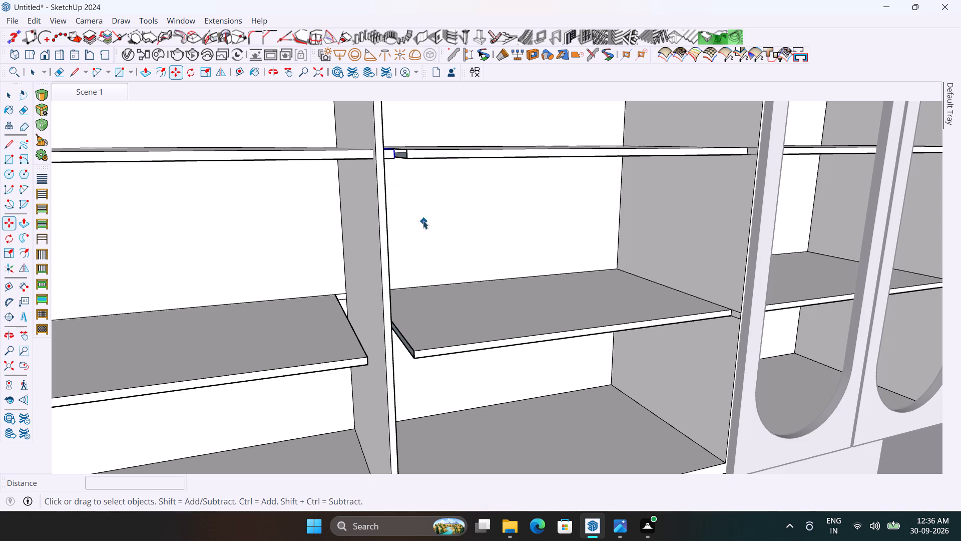
Push/Pull the back strip in the lower shelf's gap at the divider forward 1' 4 1/2", level with the shelf's front edge.
{"action": "middle_click_drag", "start_coordinate": [388, 294], "coordinate": [362, 236]}
{"action": "scroll", "coordinate": [372, 414], "scroll_direction": "up", "scroll_amount": 4}
{"action": "scroll", "coordinate": [358, 316], "scroll_direction": "up", "scroll_amount": 4}
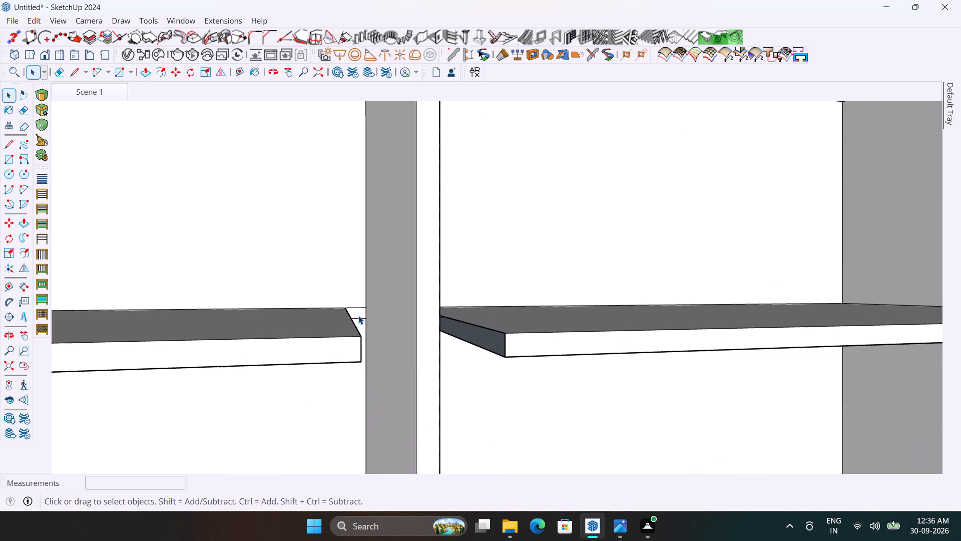
{"action": "key", "text": "p"}
{"action": "left_click", "coordinate": [356, 308]}
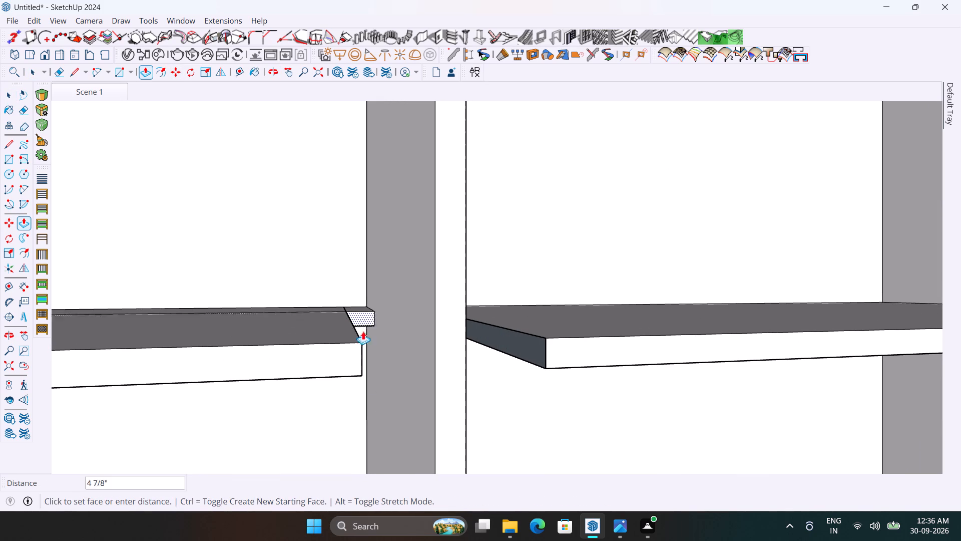
{"action": "left_click", "coordinate": [361, 346]}
{"action": "scroll", "coordinate": [378, 348], "scroll_direction": "up", "scroll_amount": 3}
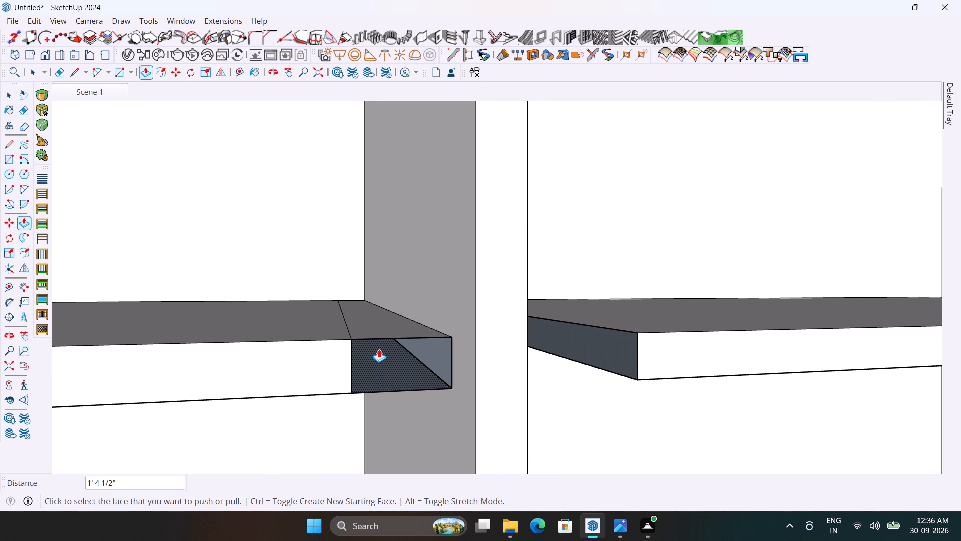
Draw a rectangle about 15/16" by 1/2" over the open front of the lower shelf's new end piece.
{"action": "key", "text": "r"}
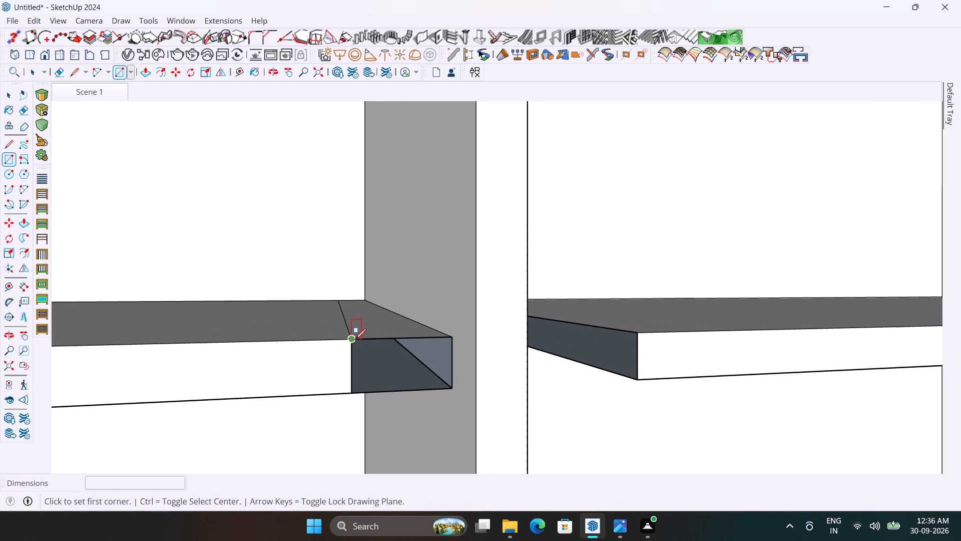
{"action": "left_click", "coordinate": [355, 340]}
{"action": "left_click", "coordinate": [450, 386]}
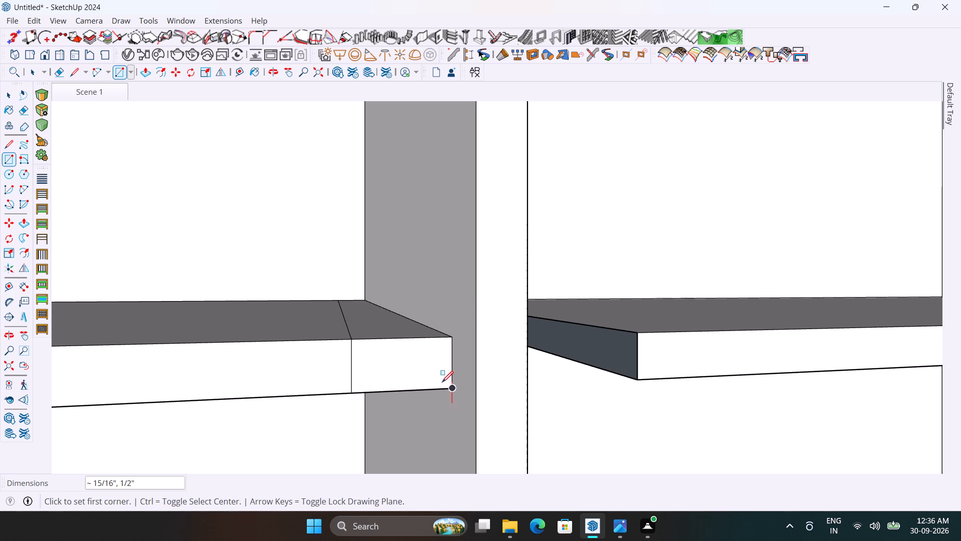
Erase the seam lines on the top, front and underside where the new end piece joins the lower shelf.
{"action": "key", "text": "e"}
{"action": "left_click_drag", "start_coordinate": [350, 324], "coordinate": [340, 322]}
{"action": "left_click_drag", "start_coordinate": [366, 360], "coordinate": [351, 361]}
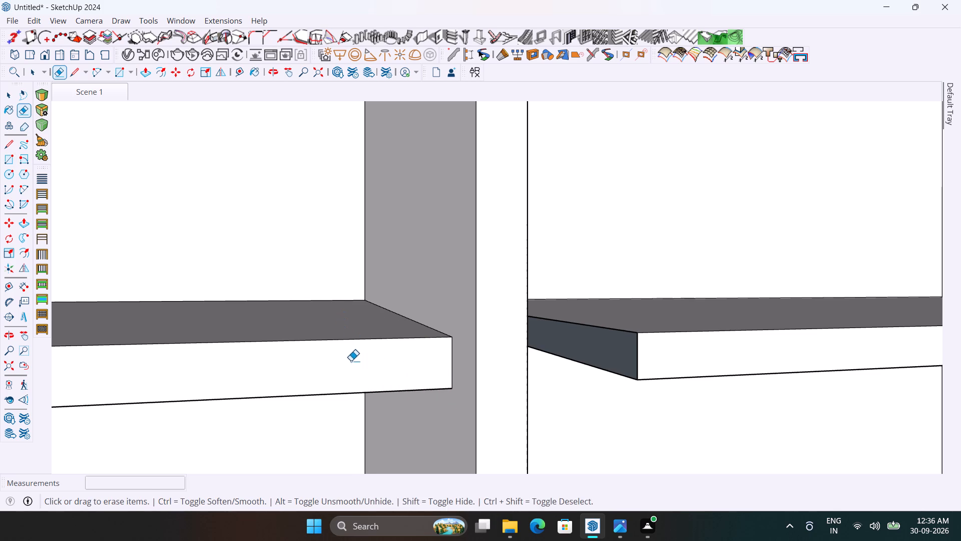
{"action": "scroll", "coordinate": [378, 374], "scroll_direction": "down", "scroll_amount": 6}
{"action": "middle_click_drag", "start_coordinate": [388, 380], "coordinate": [398, 325]}
{"action": "left_click", "coordinate": [350, 394]}
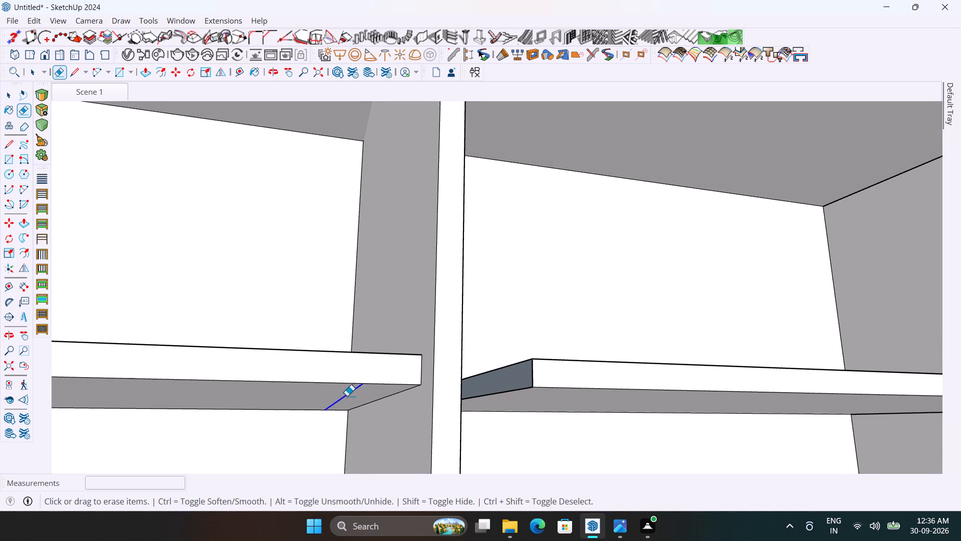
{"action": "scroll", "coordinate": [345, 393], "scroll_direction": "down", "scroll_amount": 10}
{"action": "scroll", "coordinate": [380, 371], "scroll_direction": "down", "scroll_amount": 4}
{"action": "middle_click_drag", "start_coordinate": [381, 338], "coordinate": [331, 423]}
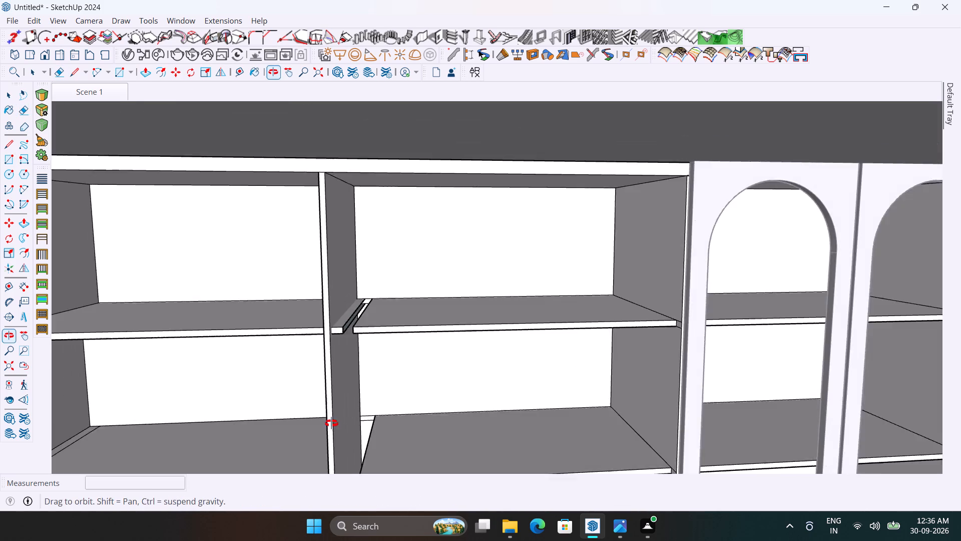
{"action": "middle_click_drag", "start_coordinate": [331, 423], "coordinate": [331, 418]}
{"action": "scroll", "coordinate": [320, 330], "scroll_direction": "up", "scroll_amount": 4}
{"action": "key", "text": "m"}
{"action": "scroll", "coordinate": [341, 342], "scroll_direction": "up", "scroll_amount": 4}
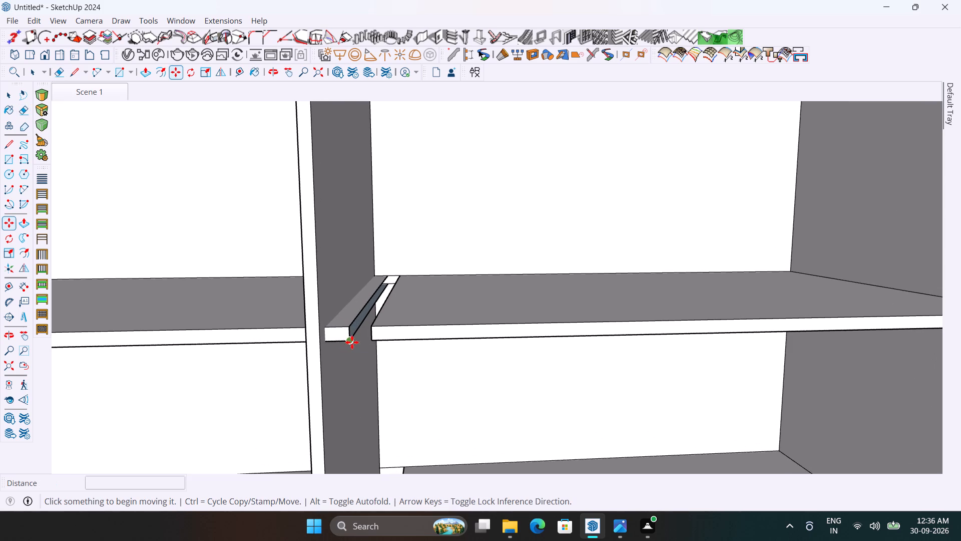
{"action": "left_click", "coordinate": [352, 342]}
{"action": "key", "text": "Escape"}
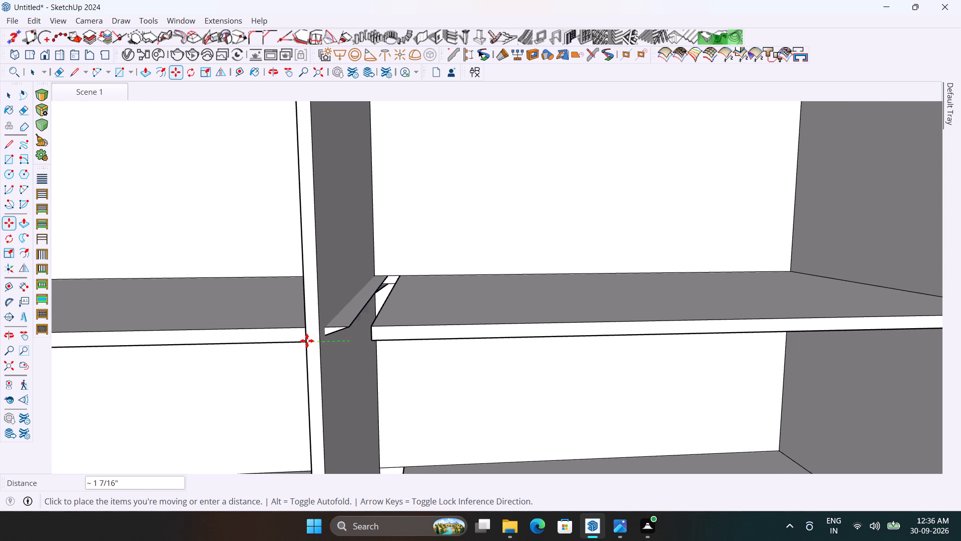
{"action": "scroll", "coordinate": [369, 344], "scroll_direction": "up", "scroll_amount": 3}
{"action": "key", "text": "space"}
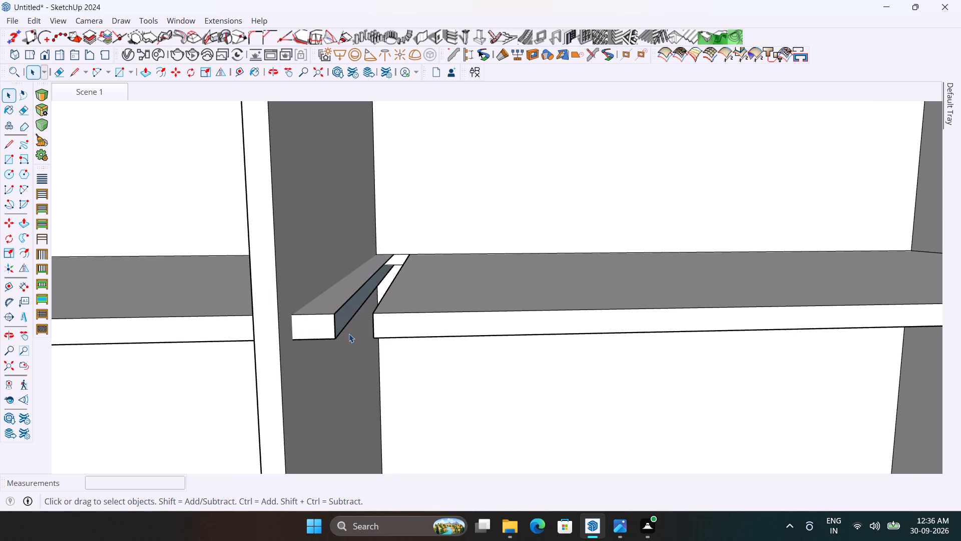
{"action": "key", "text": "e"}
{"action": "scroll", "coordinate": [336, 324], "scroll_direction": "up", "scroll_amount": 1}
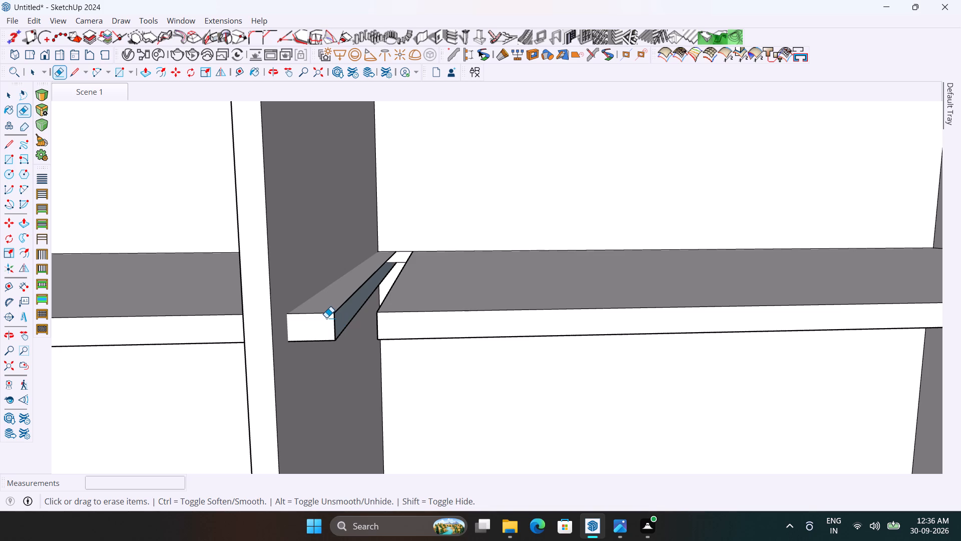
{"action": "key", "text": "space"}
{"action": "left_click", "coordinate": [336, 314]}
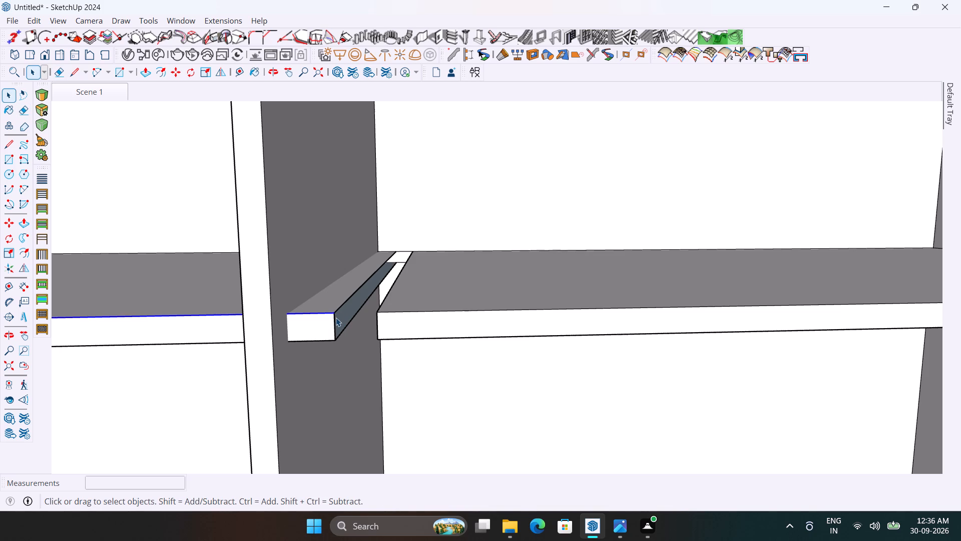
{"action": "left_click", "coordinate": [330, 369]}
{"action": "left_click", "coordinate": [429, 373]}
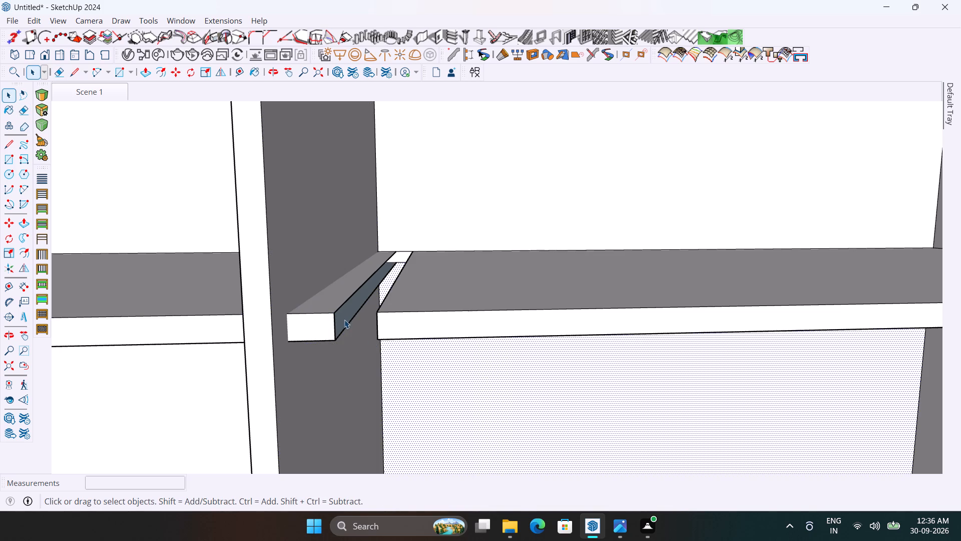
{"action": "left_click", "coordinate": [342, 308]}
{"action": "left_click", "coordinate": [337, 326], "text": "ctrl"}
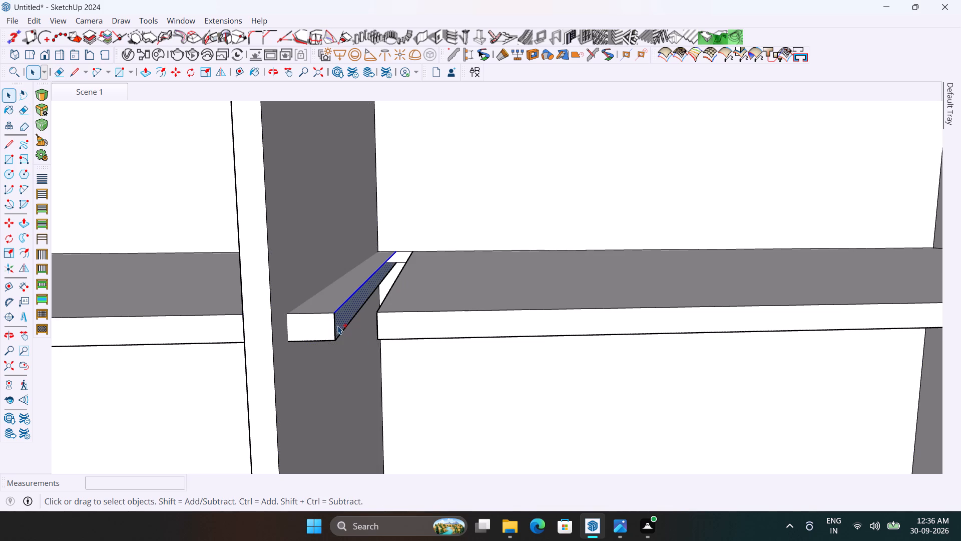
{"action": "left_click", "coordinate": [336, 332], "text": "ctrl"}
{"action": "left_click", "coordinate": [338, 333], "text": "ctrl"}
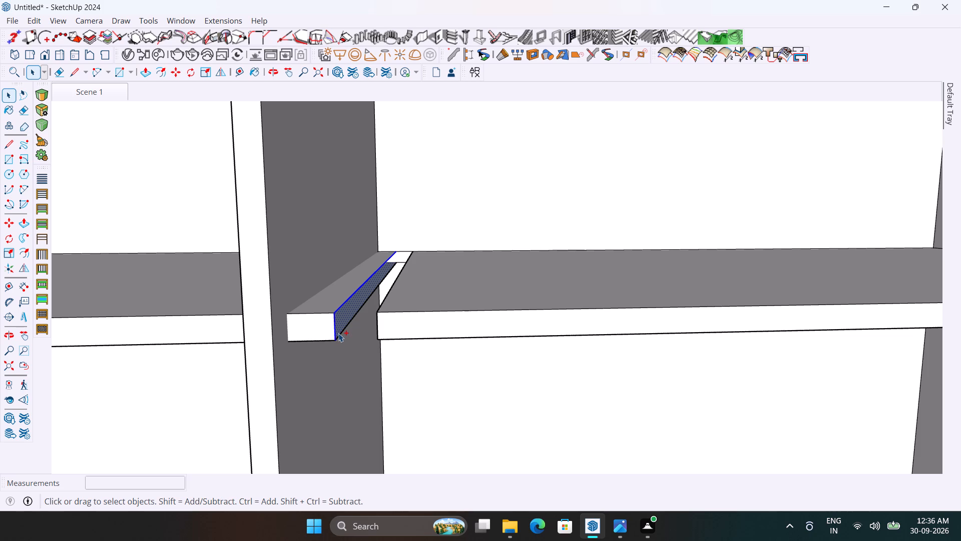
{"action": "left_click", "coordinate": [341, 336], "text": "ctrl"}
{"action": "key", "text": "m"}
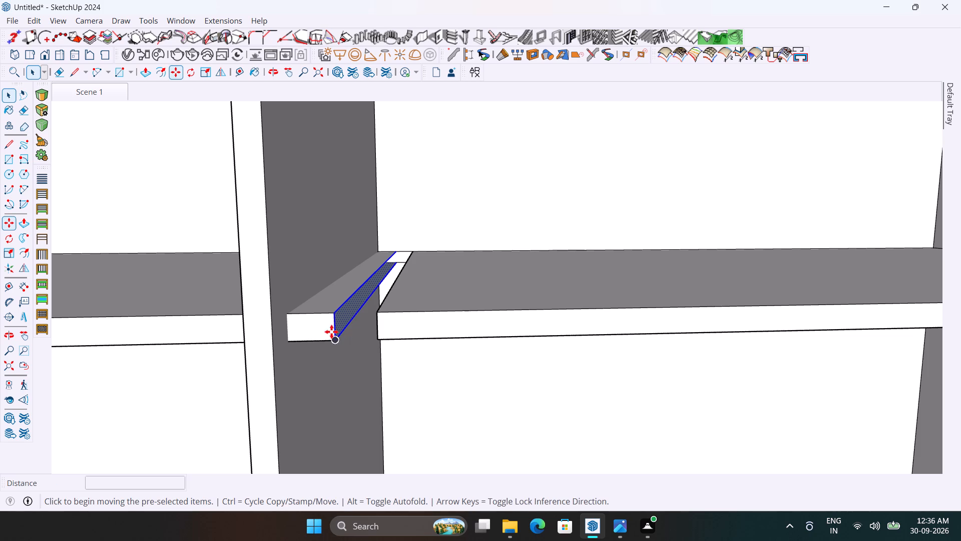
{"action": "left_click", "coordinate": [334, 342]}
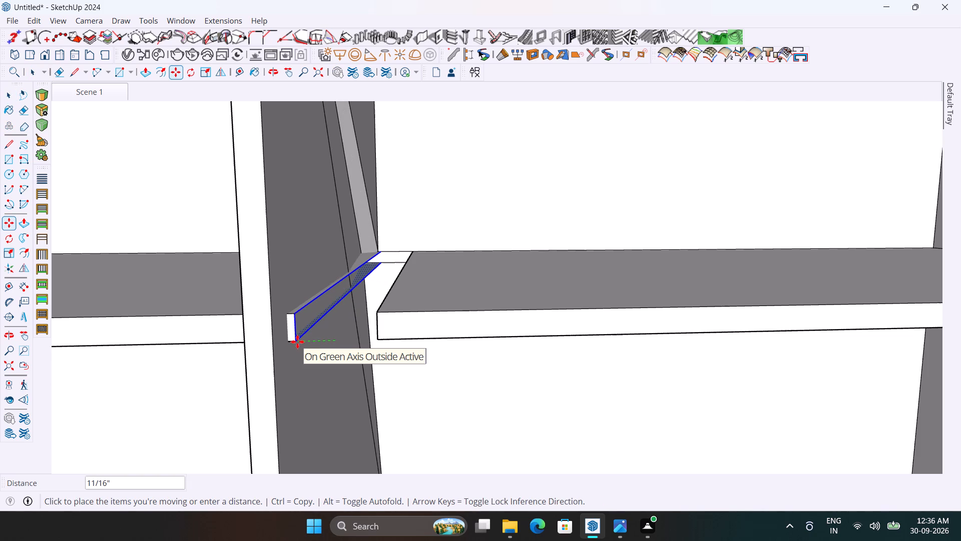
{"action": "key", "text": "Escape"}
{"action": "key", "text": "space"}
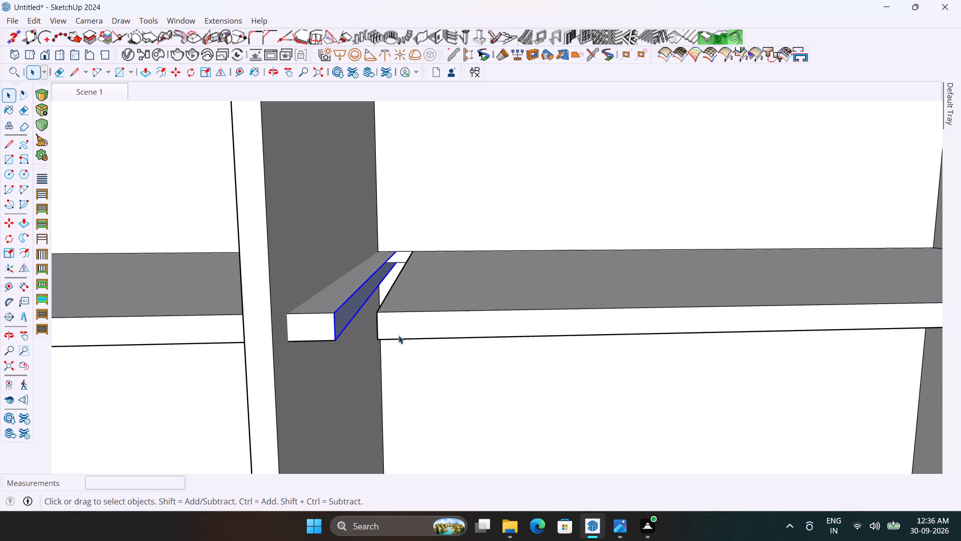
Move the three end edges of the upper shelf stub back through the divider toward the corner-side bay by 1 1/4".
{"action": "left_click", "coordinate": [401, 338]}
{"action": "scroll", "coordinate": [337, 320], "scroll_direction": "up", "scroll_amount": 3}
{"action": "left_click", "coordinate": [330, 320]}
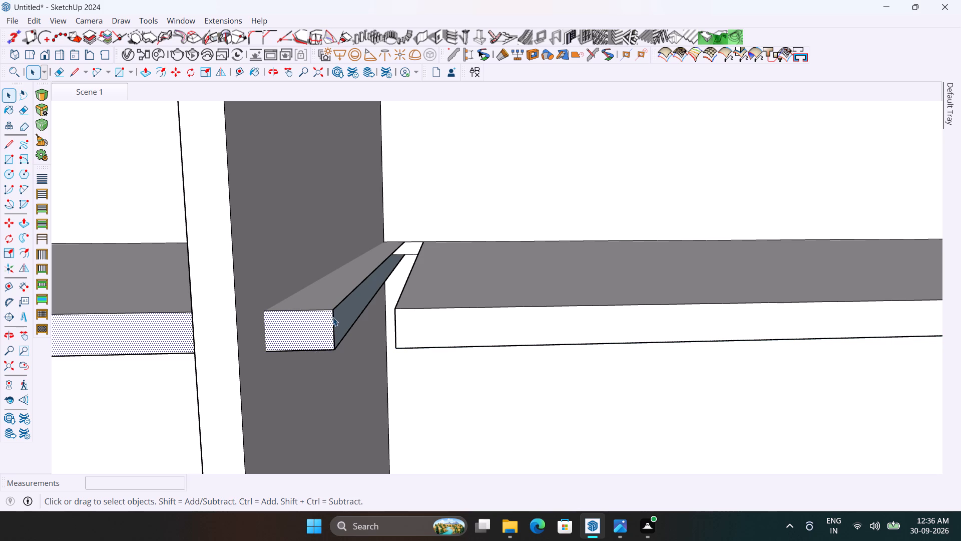
{"action": "left_click", "coordinate": [419, 387]}
{"action": "left_click", "coordinate": [336, 307]}
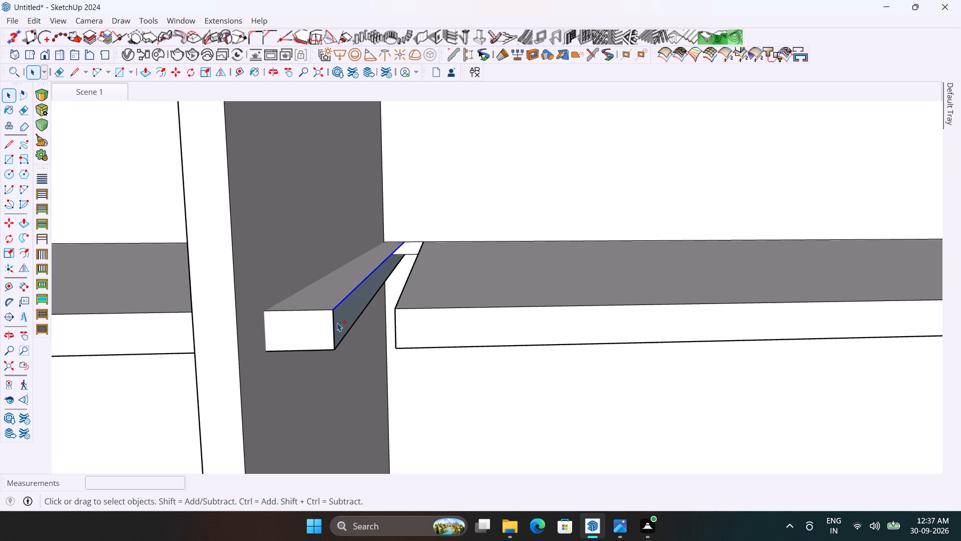
{"action": "left_click", "coordinate": [334, 326], "text": "ctrl"}
{"action": "left_click", "coordinate": [339, 345], "text": "ctrl"}
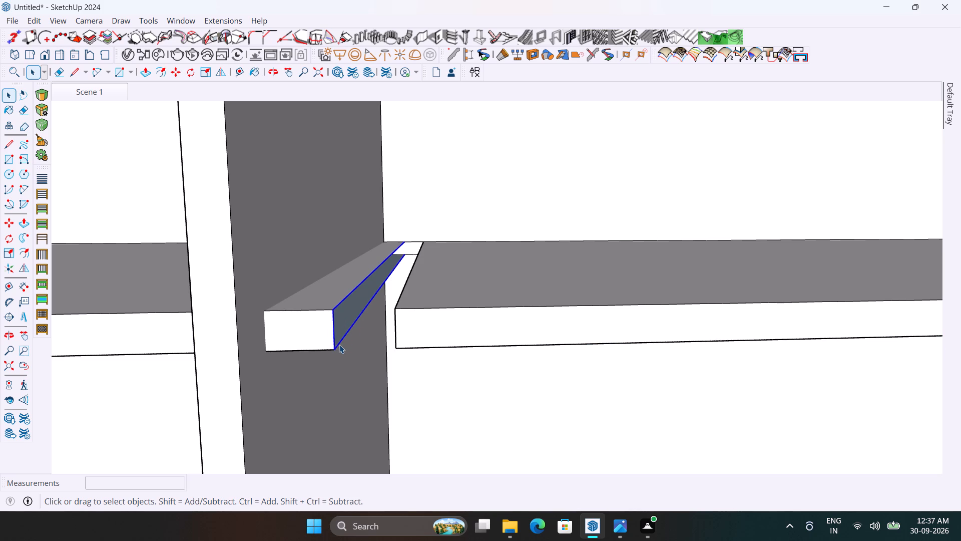
{"action": "key", "text": "m"}
{"action": "left_click", "coordinate": [334, 353]}
{"action": "scroll", "coordinate": [277, 342], "scroll_direction": "down", "scroll_amount": 8}
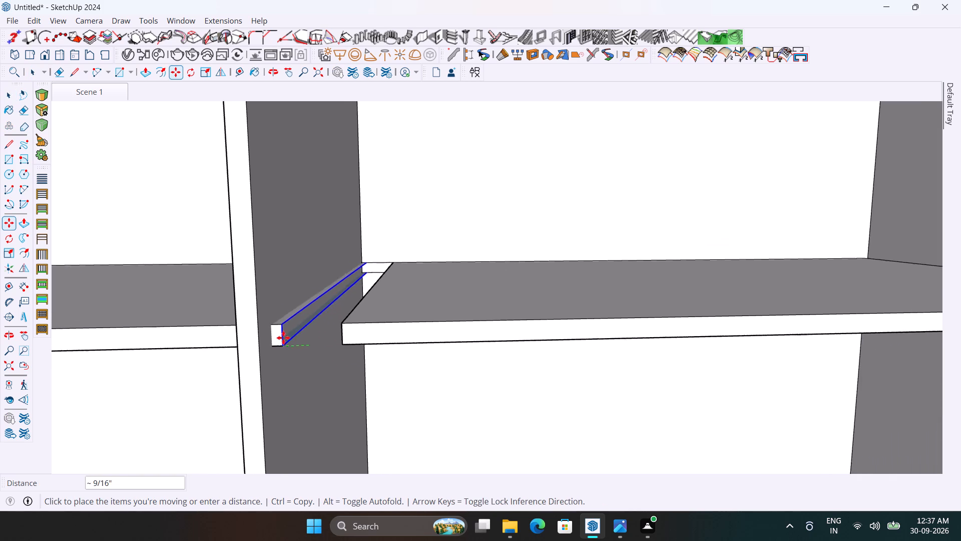
{"action": "scroll", "coordinate": [283, 338], "scroll_direction": "down", "scroll_amount": 2}
{"action": "middle_click_drag", "start_coordinate": [272, 352], "coordinate": [397, 341]}
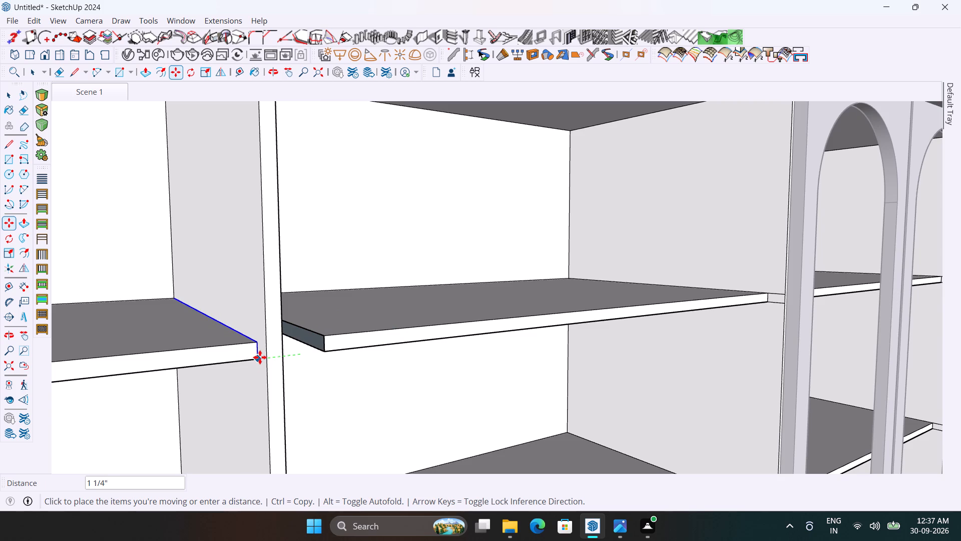
{"action": "left_click", "coordinate": [260, 357]}
{"action": "scroll", "coordinate": [288, 345], "scroll_direction": "down", "scroll_amount": 3}
{"action": "key", "text": "space"}
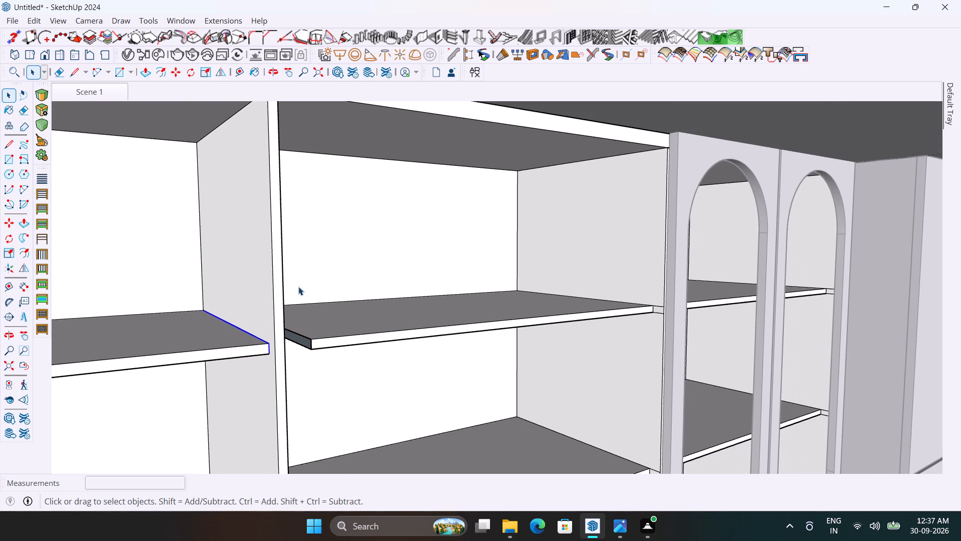
Examine the gaps between the shelf ends and the divider in the bay beside the remaining arched shutters.
{"action": "left_click", "coordinate": [298, 287]}
{"action": "middle_click_drag", "start_coordinate": [291, 309], "coordinate": [262, 280]}
{"action": "scroll", "coordinate": [299, 225], "scroll_direction": "down", "scroll_amount": 4}
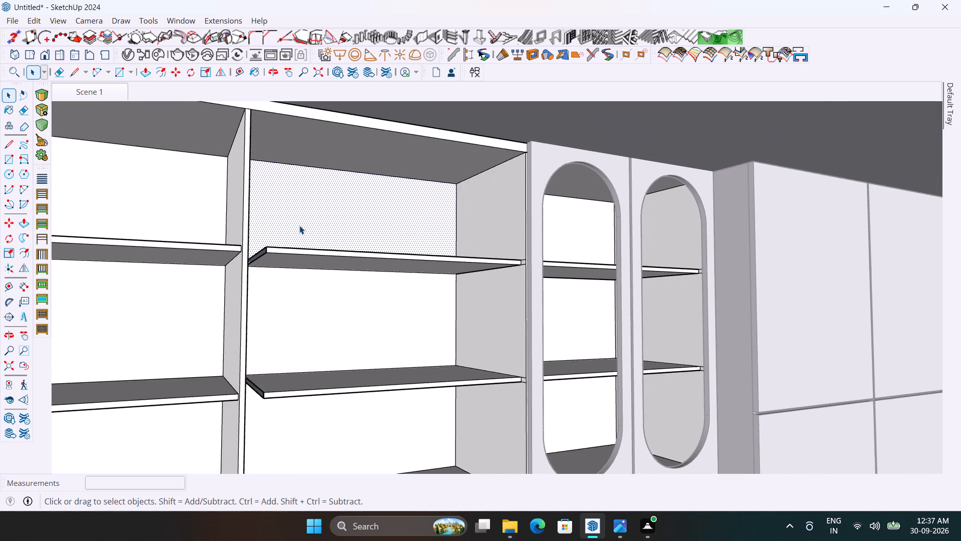
{"action": "scroll", "coordinate": [235, 433], "scroll_direction": "up", "scroll_amount": 5}
{"action": "middle_click_drag", "start_coordinate": [252, 408], "coordinate": [226, 417]}
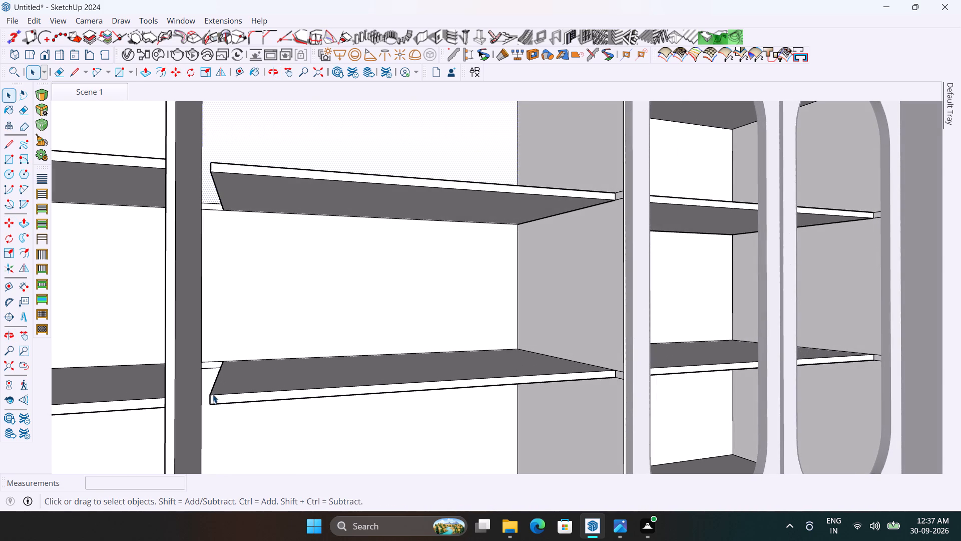
{"action": "key", "text": "p"}
{"action": "key", "text": "space"}
{"action": "double_click", "coordinate": [219, 334]}
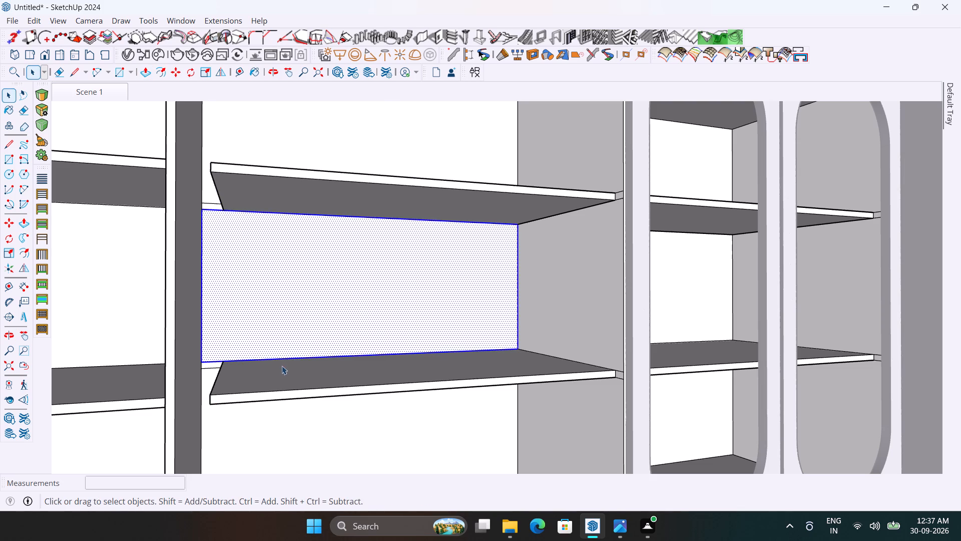
{"action": "scroll", "coordinate": [282, 366], "scroll_direction": "down", "scroll_amount": 20}
{"action": "scroll", "coordinate": [312, 345], "scroll_direction": "down", "scroll_amount": 5}
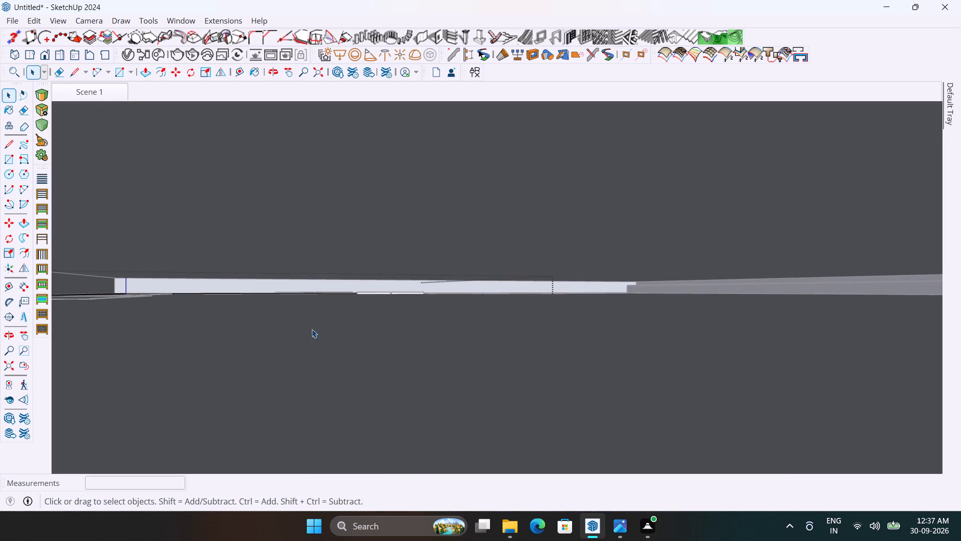
{"action": "scroll", "coordinate": [261, 352], "scroll_direction": "up", "scroll_amount": 6}
{"action": "scroll", "coordinate": [311, 307], "scroll_direction": "down", "scroll_amount": 12}
{"action": "scroll", "coordinate": [239, 231], "scroll_direction": "down", "scroll_amount": 6}
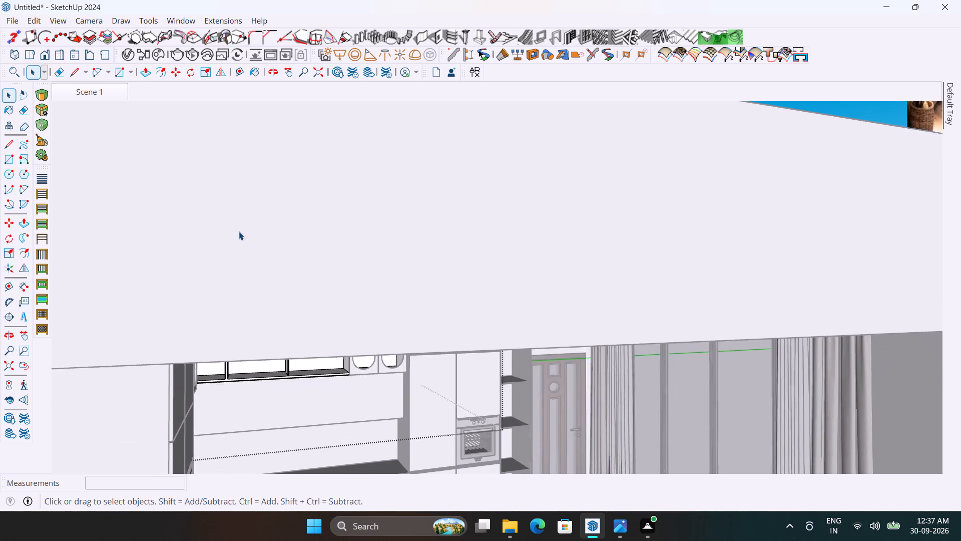
{"action": "scroll", "coordinate": [252, 255], "scroll_direction": "down", "scroll_amount": 3}
{"action": "scroll", "coordinate": [222, 390], "scroll_direction": "up", "scroll_amount": 15}
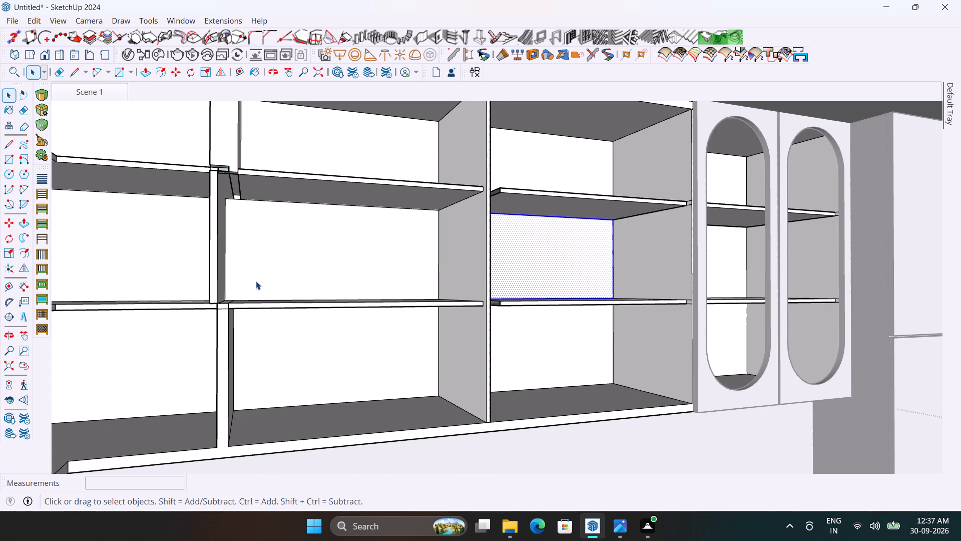
{"action": "middle_click_drag", "start_coordinate": [256, 282], "coordinate": [221, 301]}
{"action": "scroll", "coordinate": [450, 302], "scroll_direction": "up", "scroll_amount": 4}
{"action": "middle_click_drag", "start_coordinate": [525, 323], "coordinate": [446, 326]}
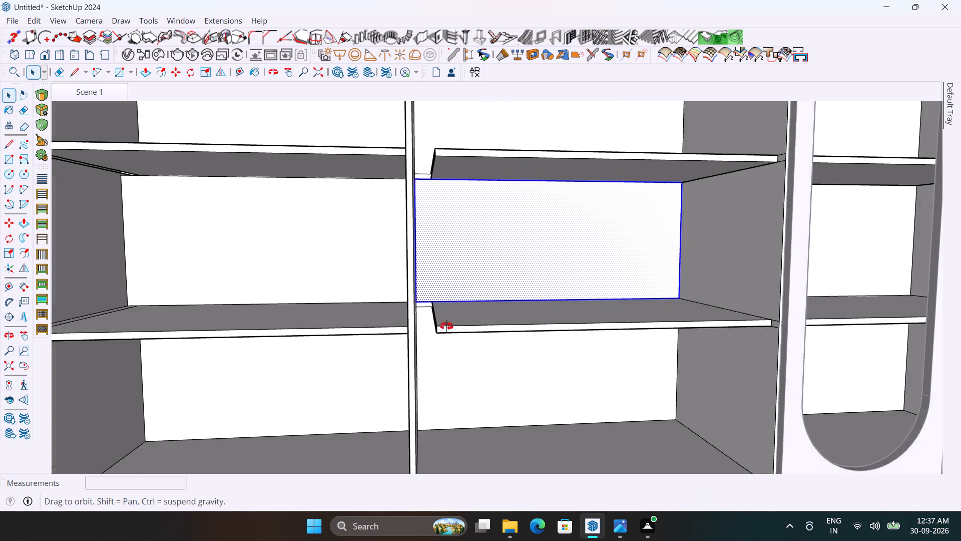
Push/Pull the small strip on the back wall at the lower shelf's divider end forward 1' 4 1/2" to the shelf front.
{"action": "middle_click_drag", "start_coordinate": [446, 326], "coordinate": [447, 327]}
{"action": "scroll", "coordinate": [423, 322], "scroll_direction": "up", "scroll_amount": 5}
{"action": "key", "text": "p"}
{"action": "scroll", "coordinate": [428, 329], "scroll_direction": "up", "scroll_amount": 3}
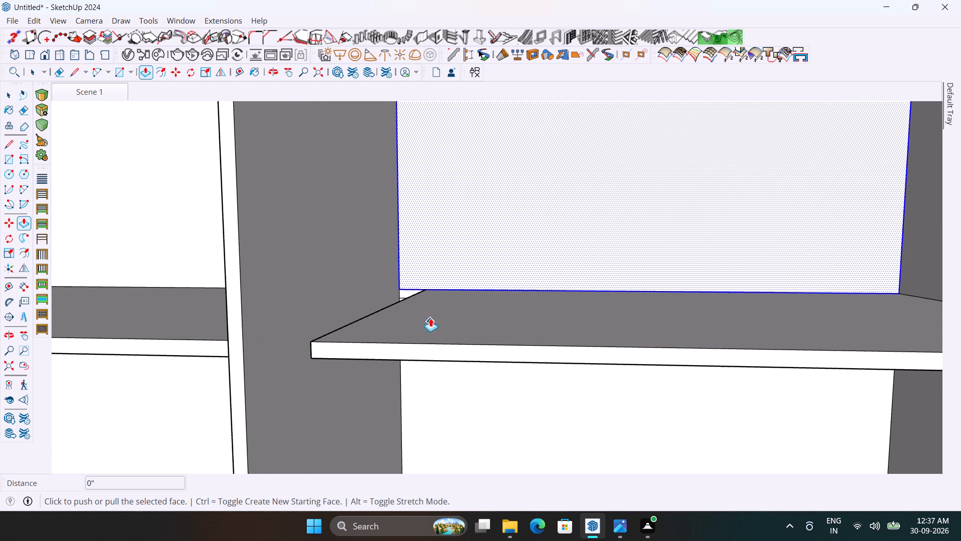
{"action": "key", "text": "space"}
{"action": "left_click", "coordinate": [459, 394]}
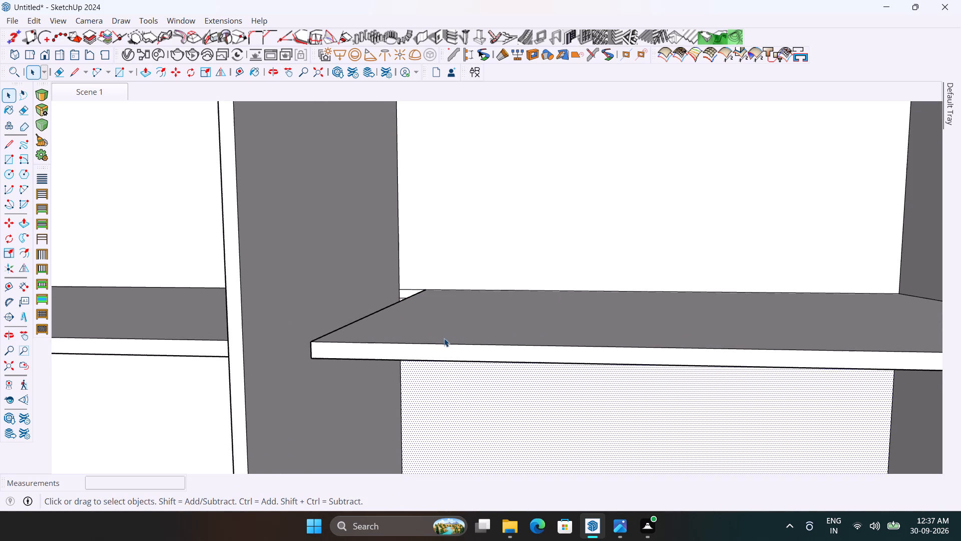
{"action": "left_click", "coordinate": [444, 338]}
{"action": "left_click", "coordinate": [444, 345]}
{"action": "key", "text": "space"}
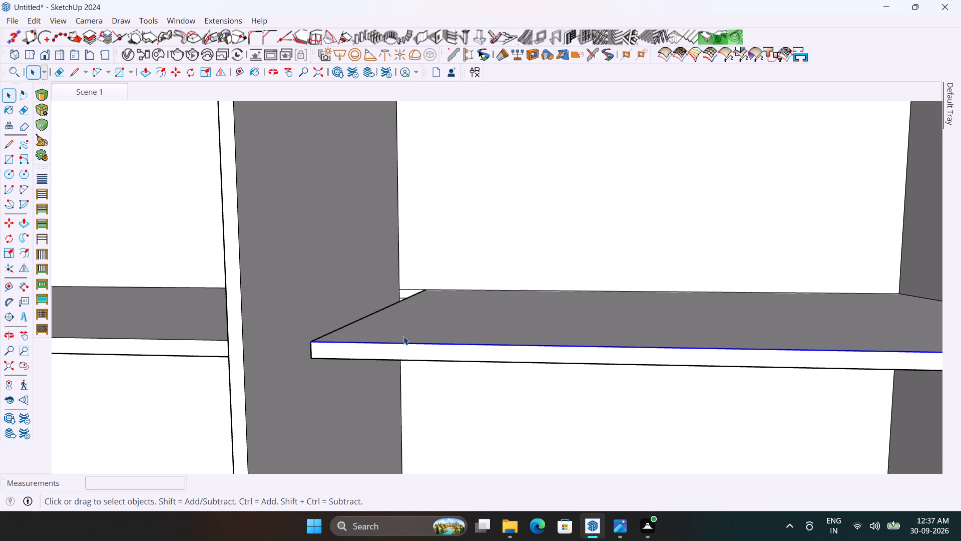
{"action": "scroll", "coordinate": [375, 290], "scroll_direction": "up", "scroll_amount": 3}
{"action": "key", "text": "p"}
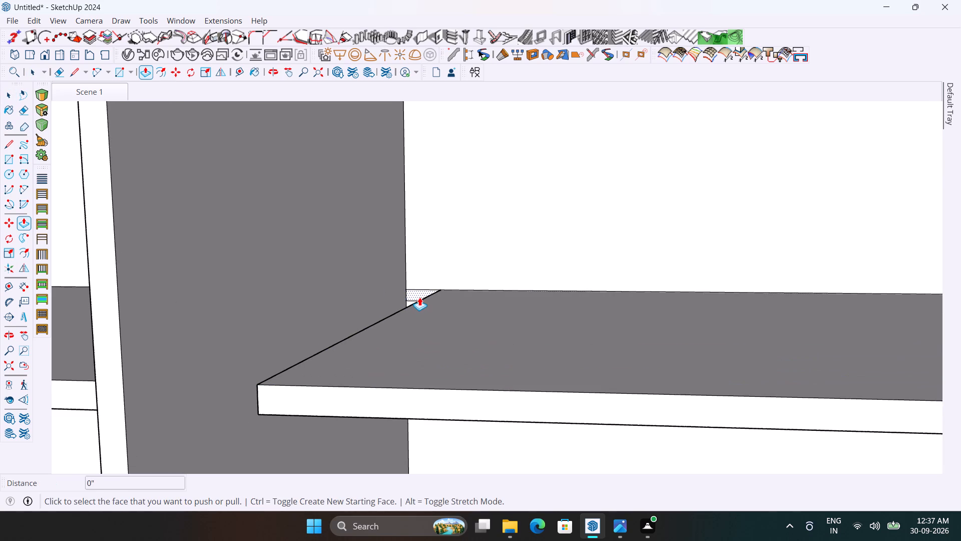
{"action": "left_click", "coordinate": [419, 297]}
{"action": "left_click", "coordinate": [262, 386]}
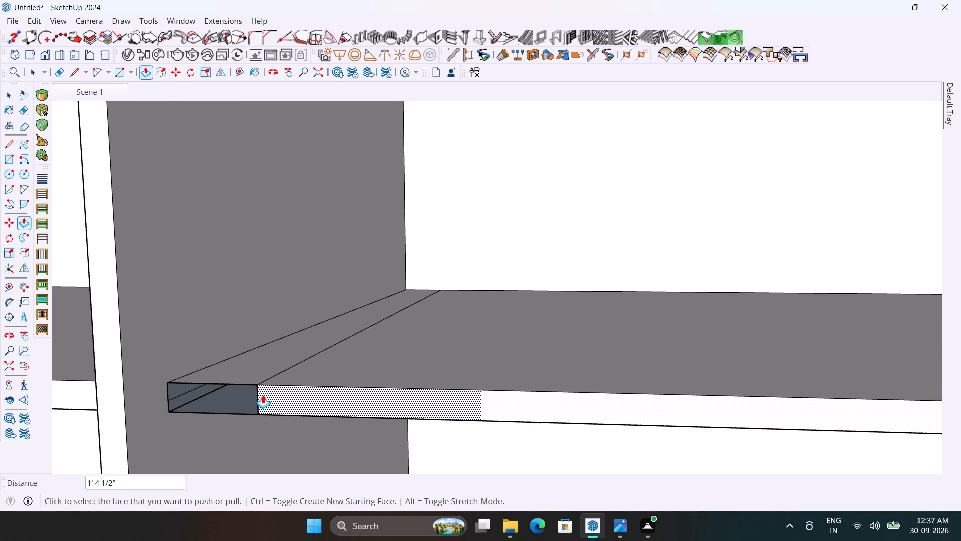
Draw a rectangle about 1/2" by 1 9/16" over the open front of the lower shelf's new end piece.
{"action": "key", "text": "r"}
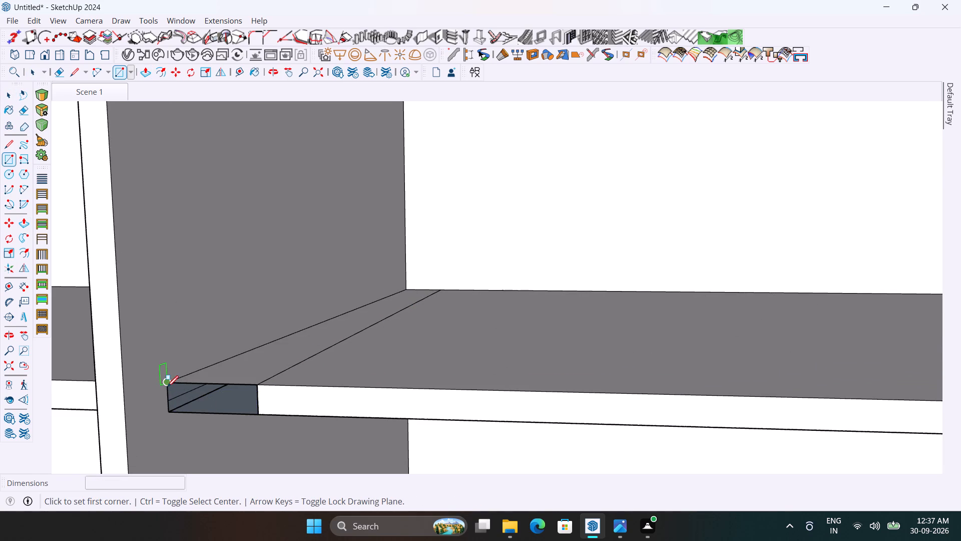
{"action": "left_click", "coordinate": [167, 387]}
{"action": "left_click", "coordinate": [261, 418]}
Erase the seam lines on the front, top and underside where the new end piece joins the lower shelf.
{"action": "key", "text": "e"}
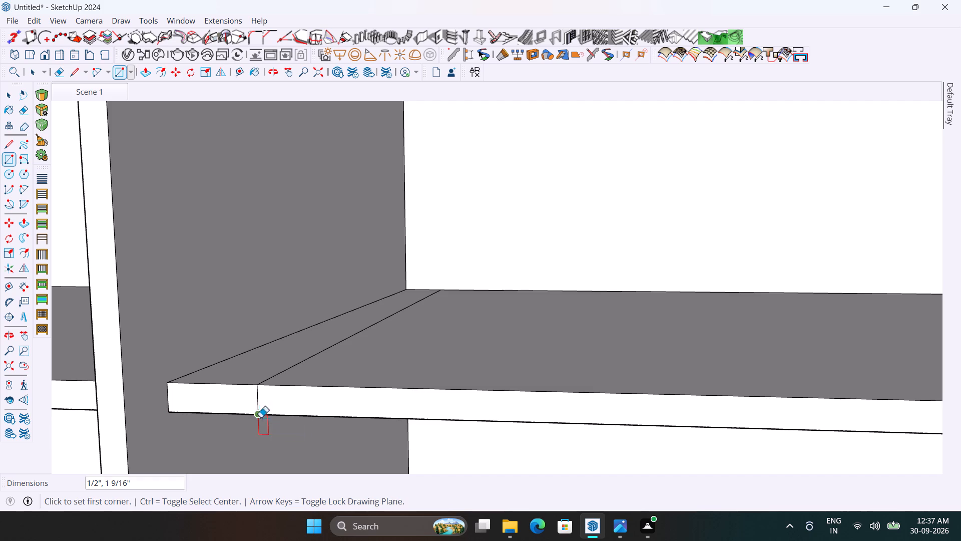
{"action": "left_click", "coordinate": [258, 405]}
{"action": "left_click", "coordinate": [269, 380]}
{"action": "middle_click_drag", "start_coordinate": [309, 424], "coordinate": [326, 368]}
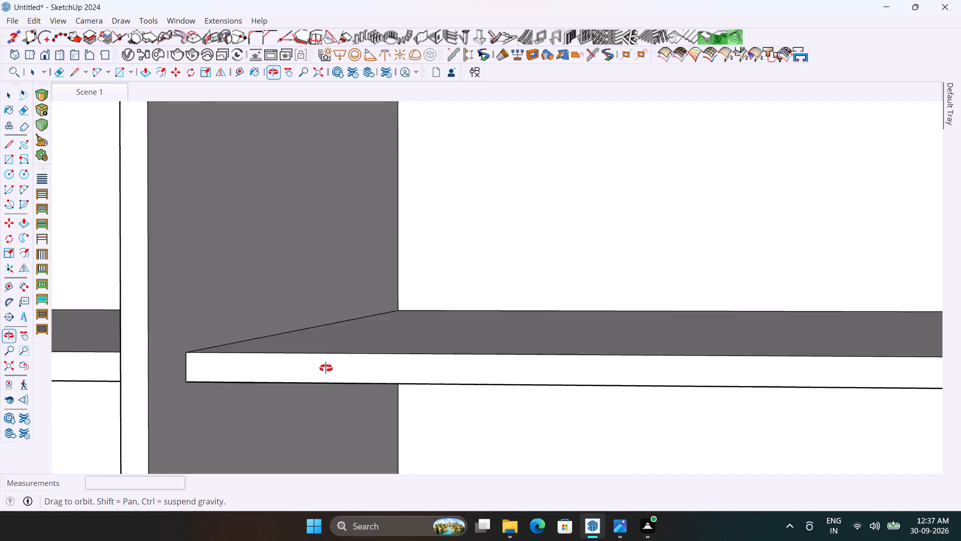
{"action": "middle_click_drag", "start_coordinate": [326, 368], "coordinate": [330, 345]}
{"action": "left_click", "coordinate": [343, 330]}
Push/Pull the small back-wall strip at the upper shelf's divider end forward 1' 4 1/2" to the shelf front.
{"action": "scroll", "coordinate": [344, 374], "scroll_direction": "down", "scroll_amount": 10}
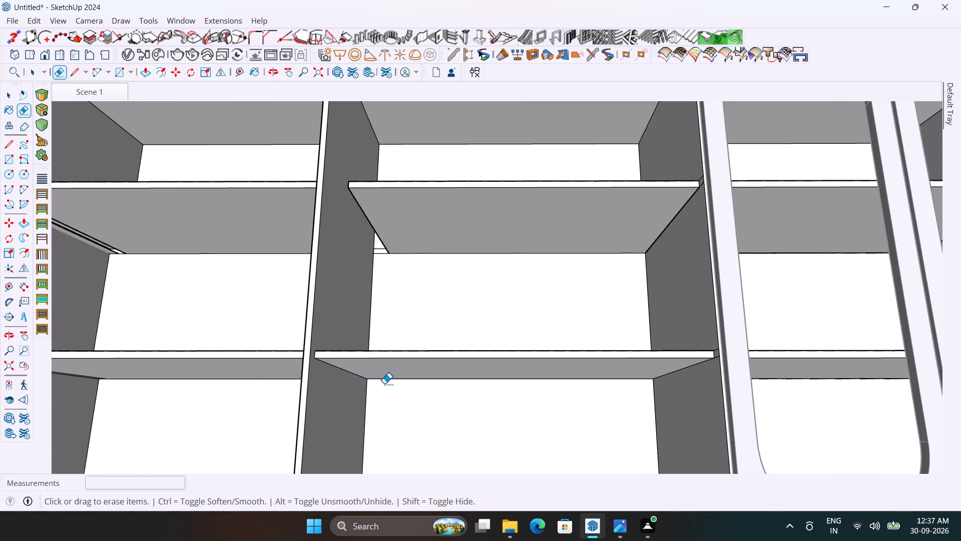
{"action": "middle_click_drag", "start_coordinate": [385, 386], "coordinate": [426, 492]}
{"action": "scroll", "coordinate": [400, 249], "scroll_direction": "up", "scroll_amount": 4}
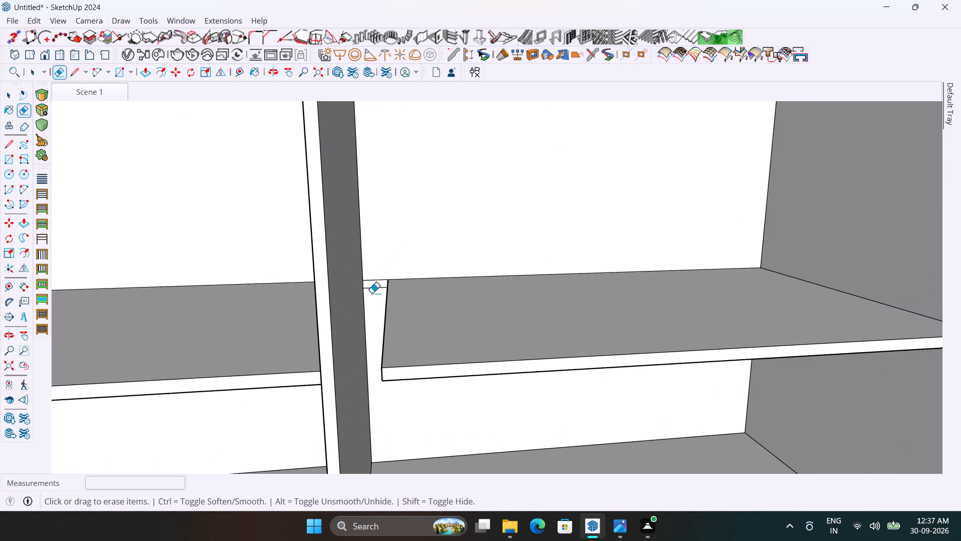
{"action": "key", "text": "r"}
{"action": "key", "text": "p"}
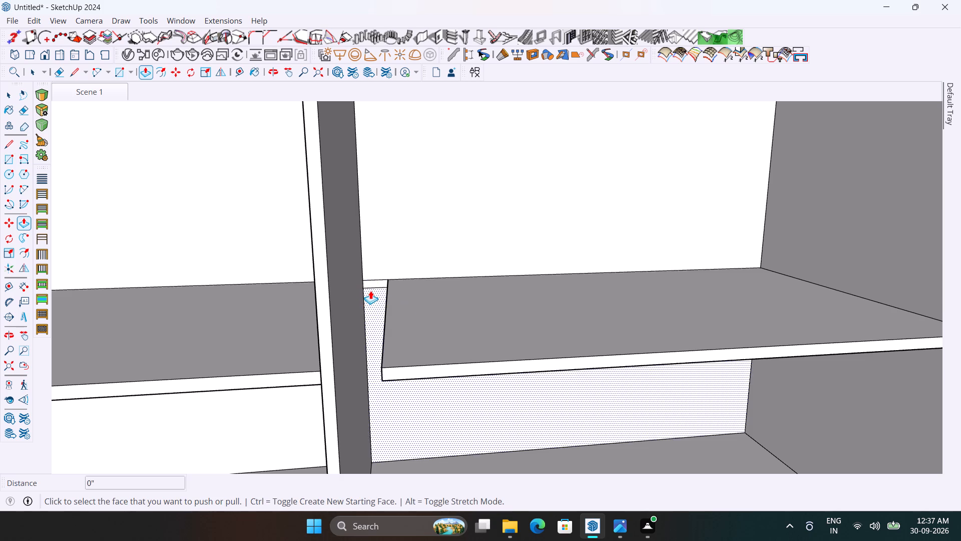
{"action": "left_click", "coordinate": [375, 287]}
{"action": "left_click", "coordinate": [385, 371]}
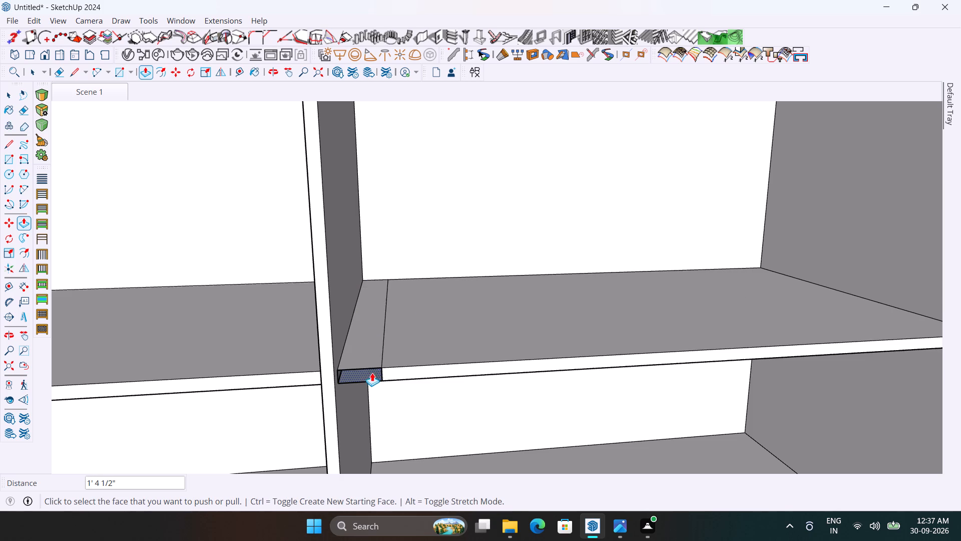
Draw a rectangle about 1 9/16" by 1/2" over the open front of the upper shelf's new end piece.
{"action": "key", "text": "r"}
{"action": "left_click", "coordinate": [339, 372]}
{"action": "left_click", "coordinate": [381, 381]}
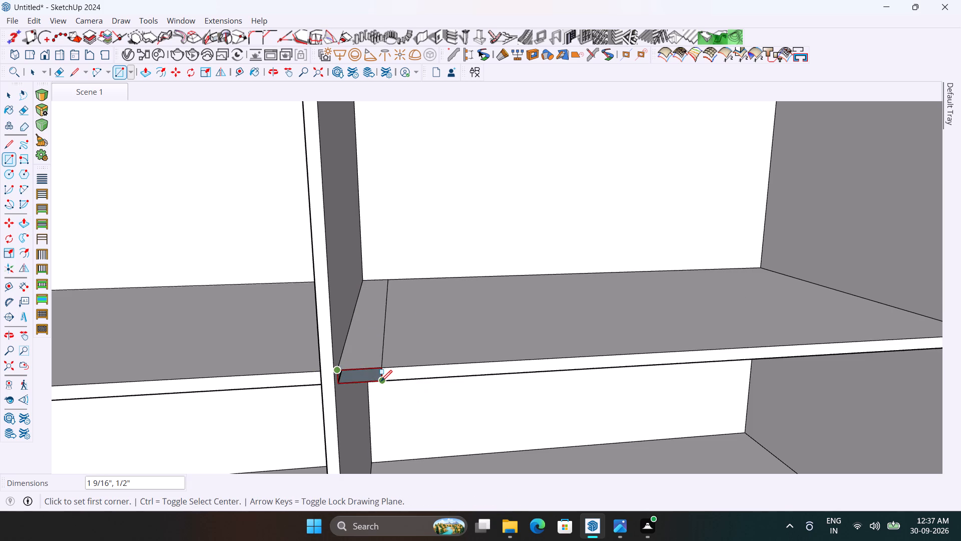
Erase the seam lines on the top, front and underside where the new end piece joins the upper shelf.
{"action": "key", "text": "e"}
{"action": "left_click_drag", "start_coordinate": [402, 335], "coordinate": [374, 335]}
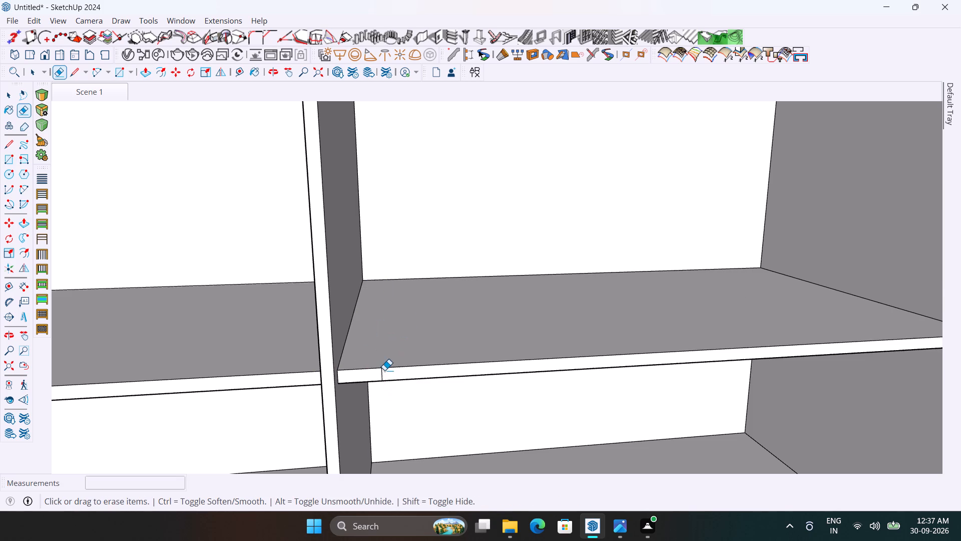
{"action": "scroll", "coordinate": [386, 377], "scroll_direction": "up", "scroll_amount": 2}
{"action": "left_click", "coordinate": [384, 376]}
{"action": "middle_click_drag", "start_coordinate": [404, 389], "coordinate": [400, 309]}
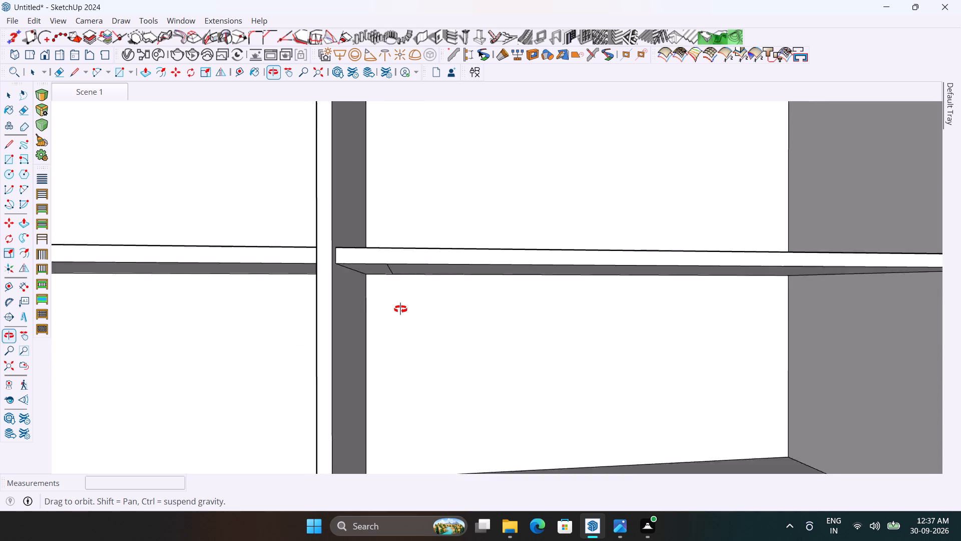
{"action": "middle_click_drag", "start_coordinate": [400, 309], "coordinate": [400, 305]}
{"action": "left_click", "coordinate": [395, 247]}
{"action": "left_click", "coordinate": [394, 246]}
Examine how the stepped divider beside the corner bay meets the upper and lower shelf ends.
{"action": "scroll", "coordinate": [435, 243], "scroll_direction": "down", "scroll_amount": 5}
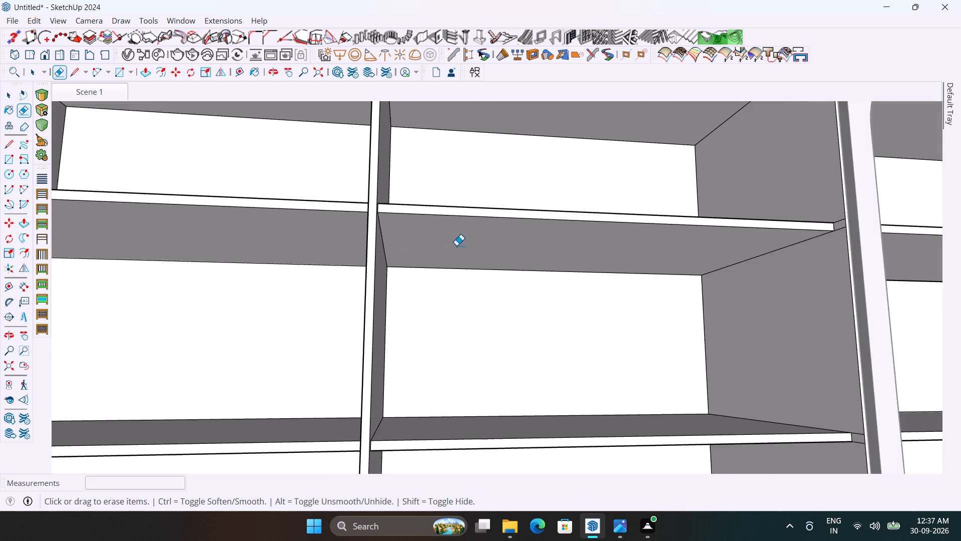
{"action": "scroll", "coordinate": [456, 245], "scroll_direction": "down", "scroll_amount": 6}
{"action": "middle_click_drag", "start_coordinate": [445, 302], "coordinate": [507, 294]}
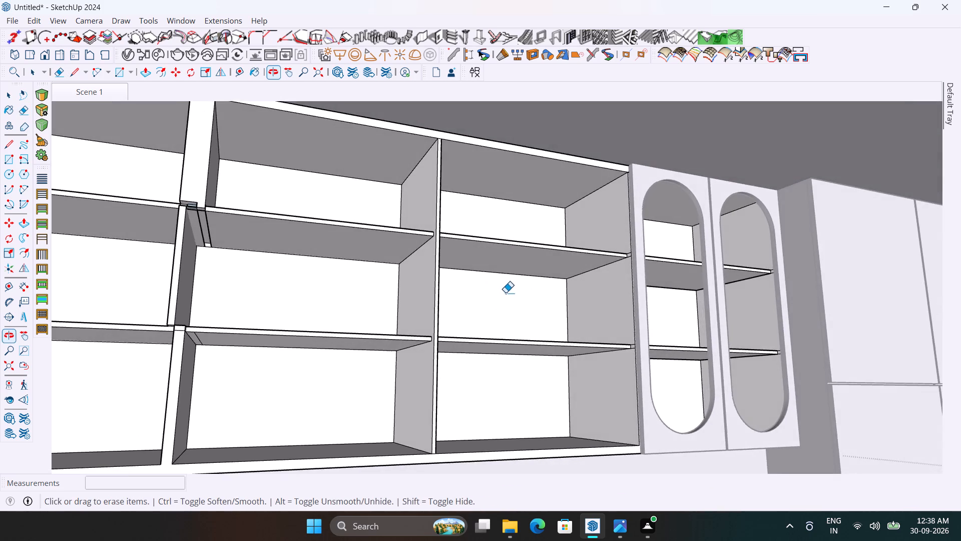
{"action": "scroll", "coordinate": [462, 266], "scroll_direction": "down", "scroll_amount": 3}
{"action": "middle_click_drag", "start_coordinate": [382, 279], "coordinate": [315, 317]}
{"action": "scroll", "coordinate": [251, 352], "scroll_direction": "up", "scroll_amount": 5}
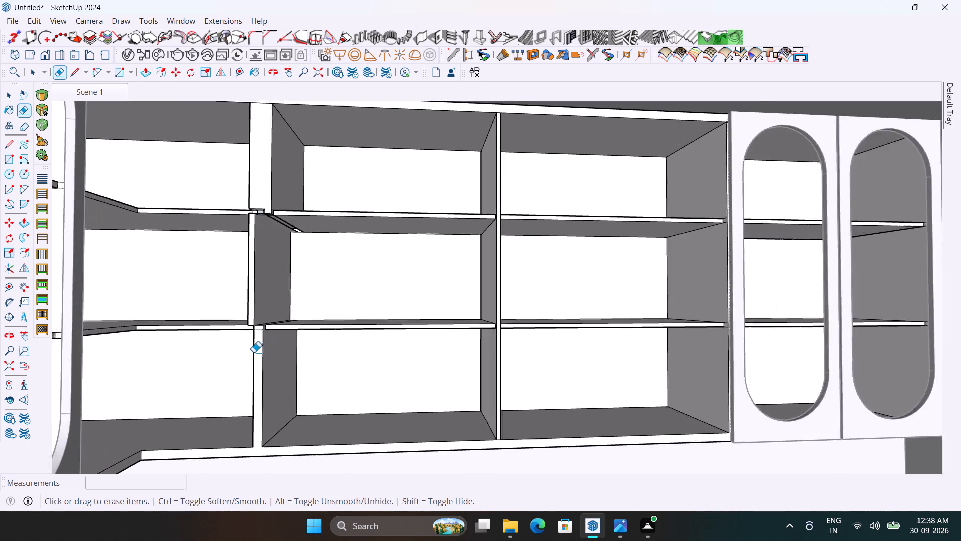
{"action": "scroll", "coordinate": [254, 352], "scroll_direction": "up", "scroll_amount": 3}
{"action": "scroll", "coordinate": [358, 309], "scroll_direction": "down", "scroll_amount": 4}
{"action": "middle_click_drag", "start_coordinate": [350, 318], "coordinate": [329, 356]}
{"action": "scroll", "coordinate": [307, 347], "scroll_direction": "up", "scroll_amount": 4}
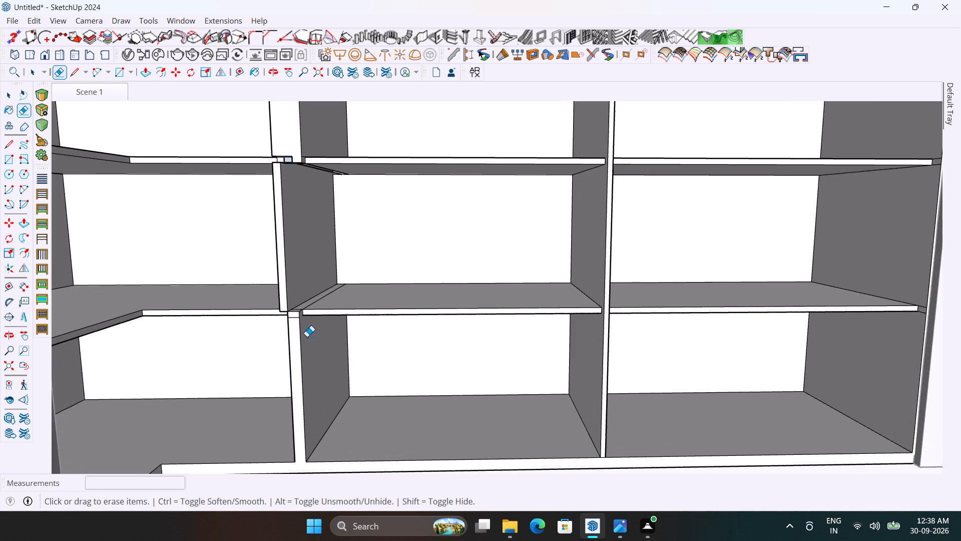
{"action": "scroll", "coordinate": [309, 325], "scroll_direction": "down", "scroll_amount": 4}
{"action": "middle_click_drag", "start_coordinate": [318, 328], "coordinate": [323, 355]}
{"action": "scroll", "coordinate": [296, 378], "scroll_direction": "up", "scroll_amount": 4}
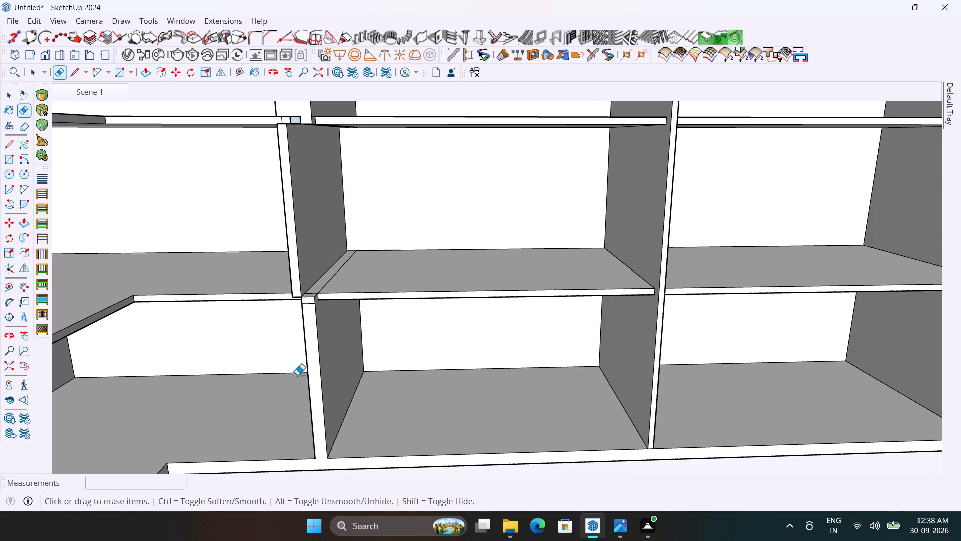
Push/Pull the corner-side face of the divider's lowest section outward 5/8" to line up with the section above.
{"action": "middle_click_drag", "start_coordinate": [318, 386], "coordinate": [420, 372]}
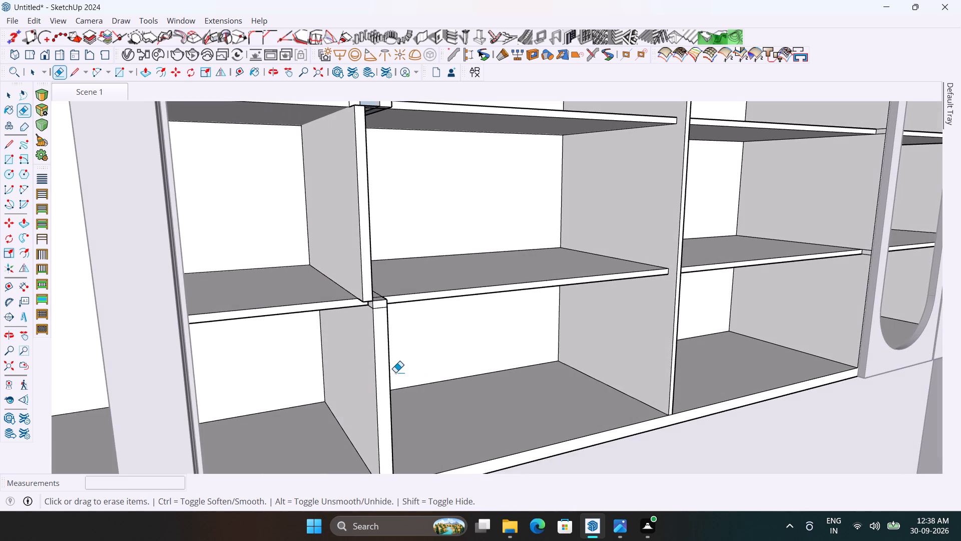
{"action": "key", "text": "p"}
{"action": "left_click", "coordinate": [356, 343]}
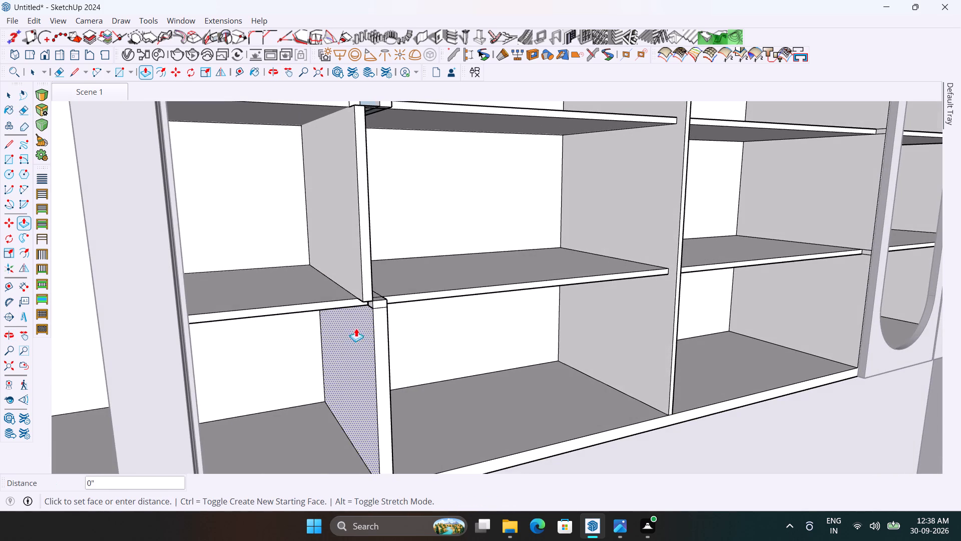
{"action": "left_click", "coordinate": [361, 300]}
Fill the notch in the divider at the lower shelf by extending its inner side faces 1/16" and 5/8" toward the corner bay.
{"action": "scroll", "coordinate": [357, 332], "scroll_direction": "up", "scroll_amount": 3}
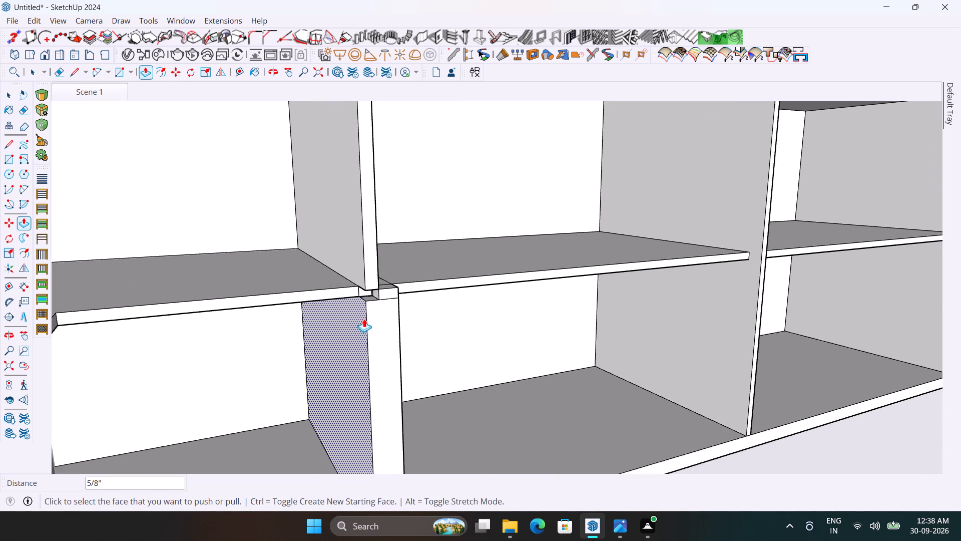
{"action": "scroll", "coordinate": [366, 299], "scroll_direction": "up", "scroll_amount": 9}
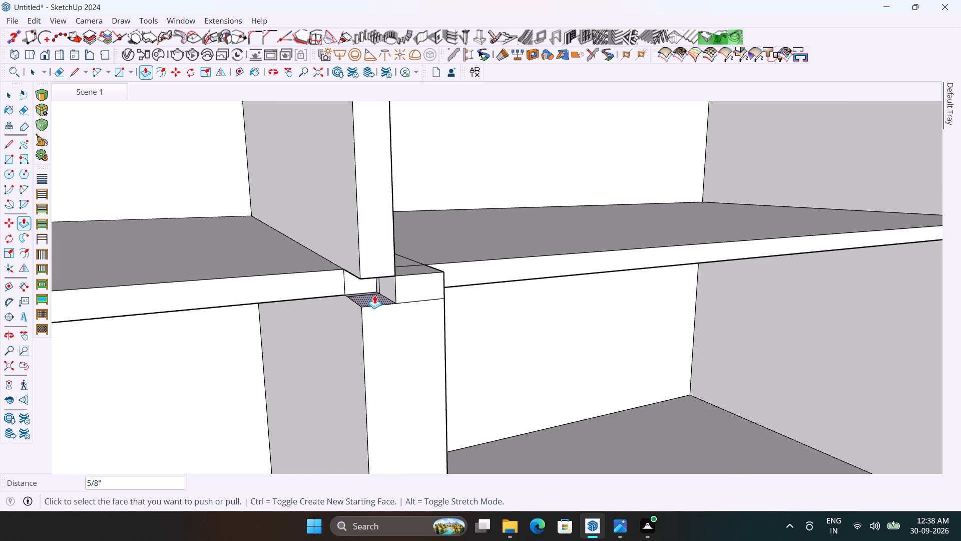
{"action": "scroll", "coordinate": [407, 321], "scroll_direction": "down", "scroll_amount": 3}
{"action": "scroll", "coordinate": [384, 297], "scroll_direction": "up", "scroll_amount": 6}
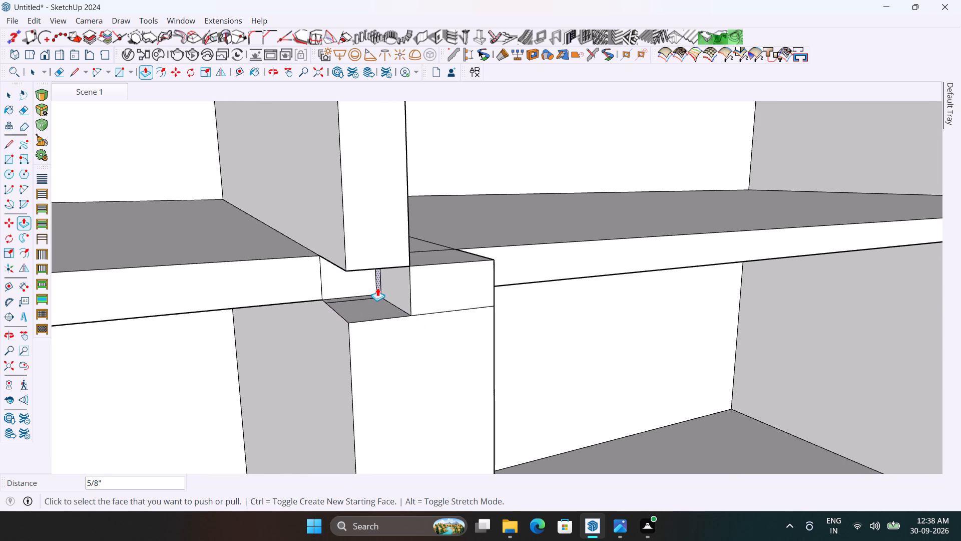
{"action": "left_click", "coordinate": [377, 288]}
{"action": "left_click", "coordinate": [344, 269]}
{"action": "left_click", "coordinate": [406, 290]}
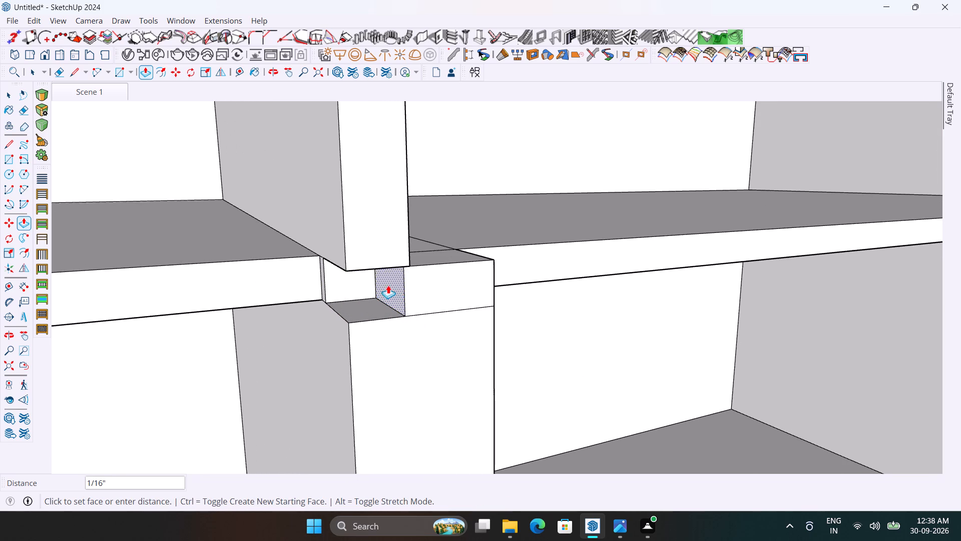
{"action": "left_click", "coordinate": [347, 268]}
Push the opposite face of the divider's lowest section in 15/16" to match the divider section above.
{"action": "scroll", "coordinate": [346, 268], "scroll_direction": "down", "scroll_amount": 4}
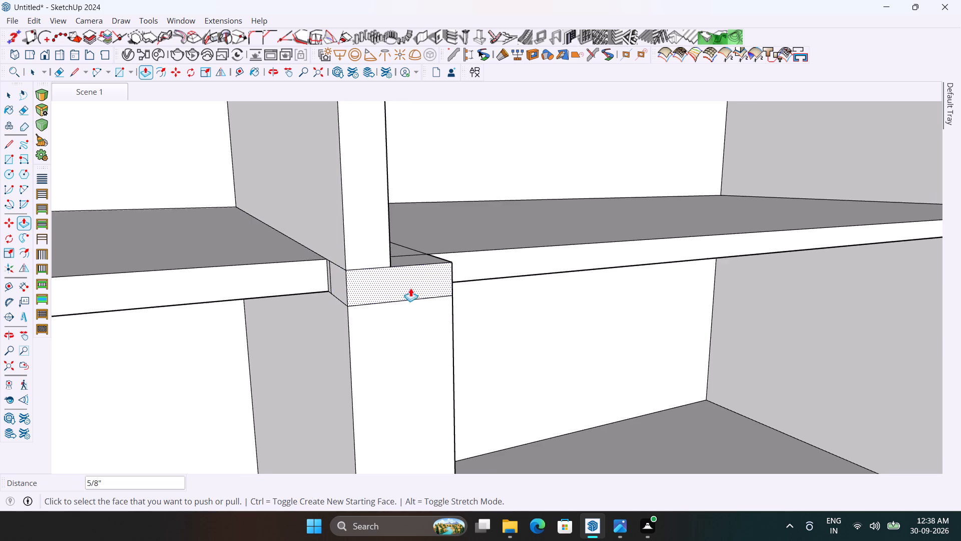
{"action": "middle_click_drag", "start_coordinate": [426, 294], "coordinate": [278, 295]}
{"action": "scroll", "coordinate": [323, 286], "scroll_direction": "down", "scroll_amount": 2}
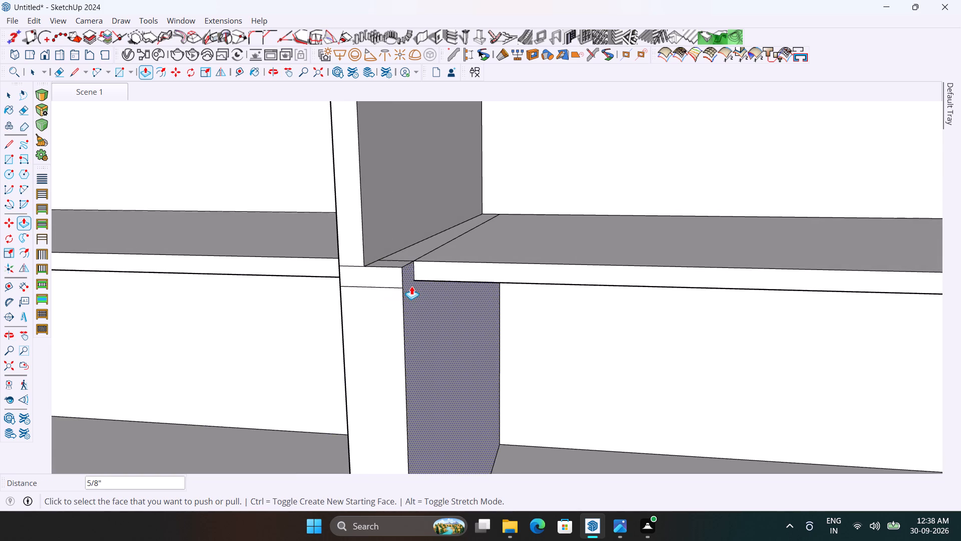
{"action": "left_click", "coordinate": [411, 286]}
{"action": "left_click", "coordinate": [361, 269]}
Fill the notch in the divider at the upper shelf by extending its inner side faces 9/16" and 5/8" toward the corner bay.
{"action": "scroll", "coordinate": [426, 264], "scroll_direction": "up", "scroll_amount": 2}
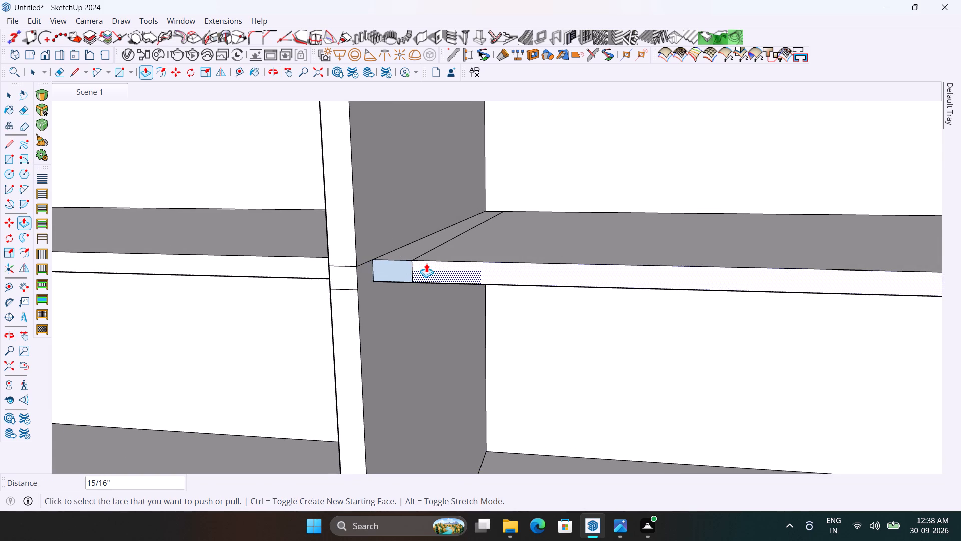
{"action": "scroll", "coordinate": [373, 305], "scroll_direction": "down", "scroll_amount": 14}
{"action": "scroll", "coordinate": [412, 331], "scroll_direction": "down", "scroll_amount": 2}
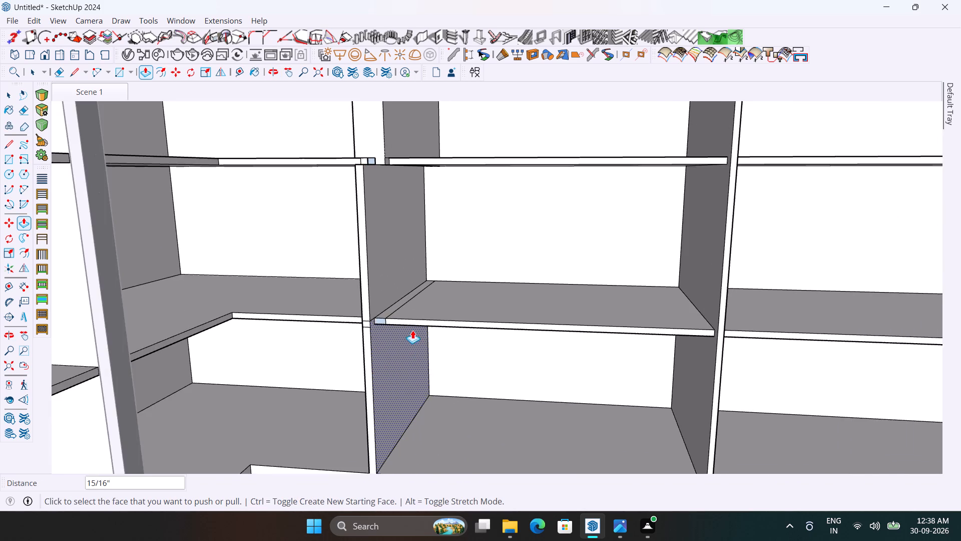
{"action": "scroll", "coordinate": [412, 330], "scroll_direction": "down", "scroll_amount": 1}
{"action": "middle_click_drag", "start_coordinate": [421, 333], "coordinate": [454, 348]}
{"action": "scroll", "coordinate": [408, 176], "scroll_direction": "up", "scroll_amount": 4}
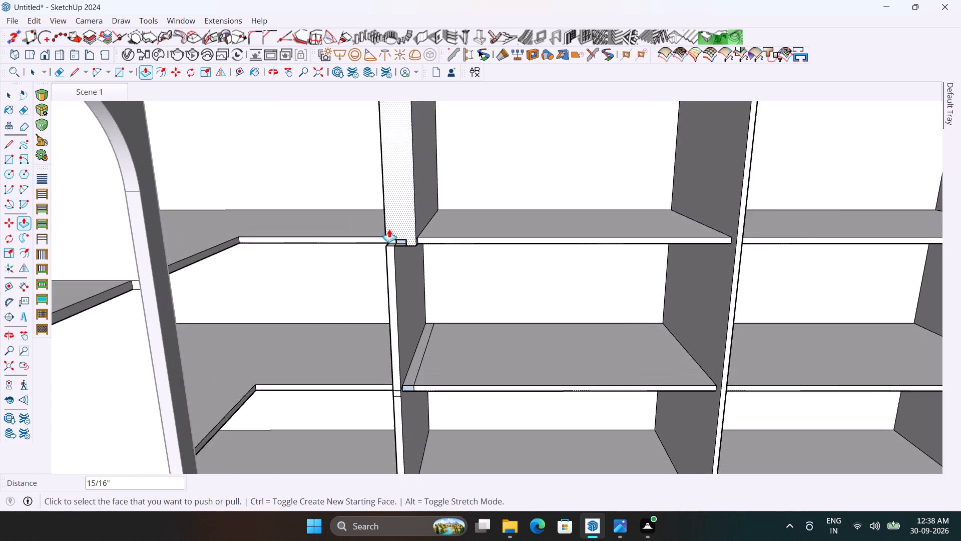
{"action": "scroll", "coordinate": [389, 229], "scroll_direction": "up", "scroll_amount": 7}
{"action": "middle_click_drag", "start_coordinate": [422, 240], "coordinate": [500, 227]}
{"action": "scroll", "coordinate": [430, 243], "scroll_direction": "up", "scroll_amount": 1}
{"action": "left_click", "coordinate": [449, 236]}
{"action": "left_click", "coordinate": [413, 237]}
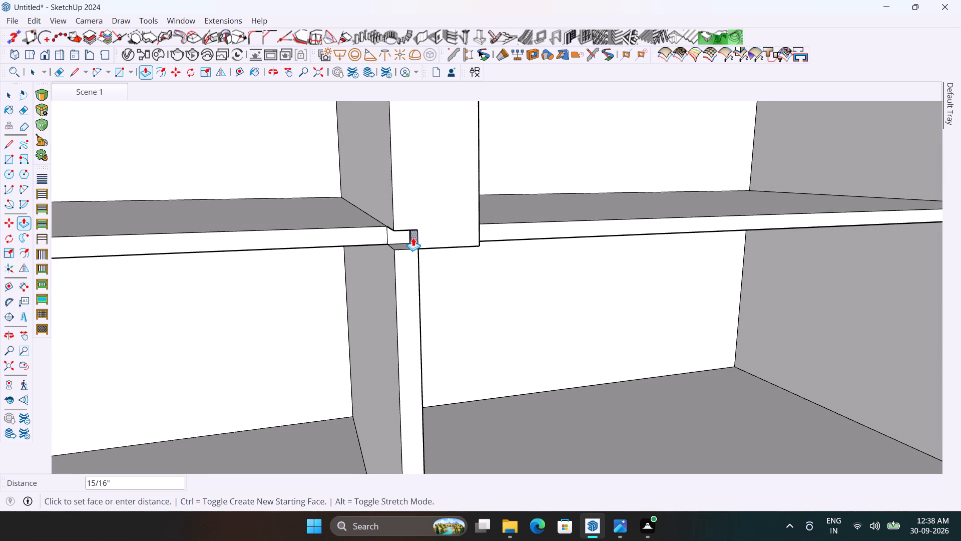
{"action": "scroll", "coordinate": [372, 247], "scroll_direction": "up", "scroll_amount": 3}
{"action": "scroll", "coordinate": [413, 232], "scroll_direction": "up", "scroll_amount": 4}
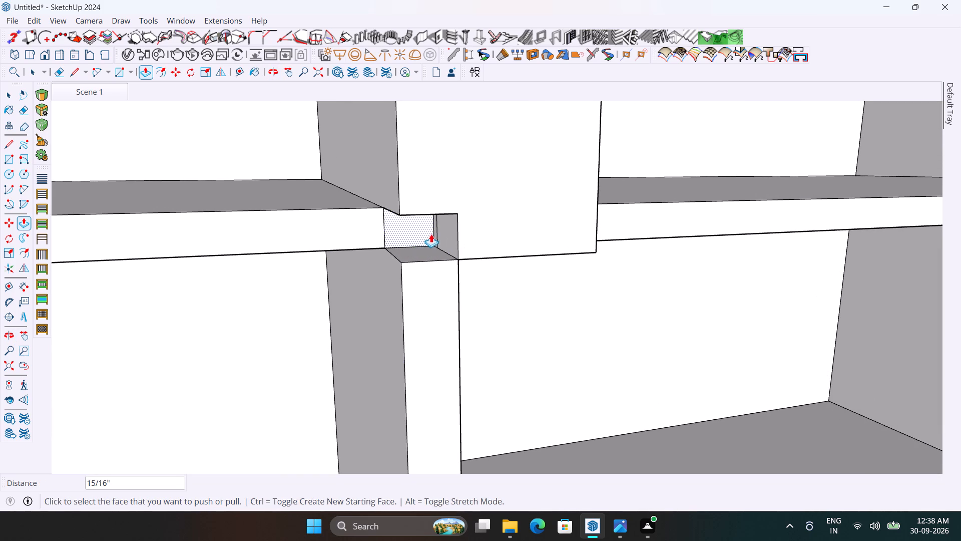
{"action": "left_click", "coordinate": [434, 234]}
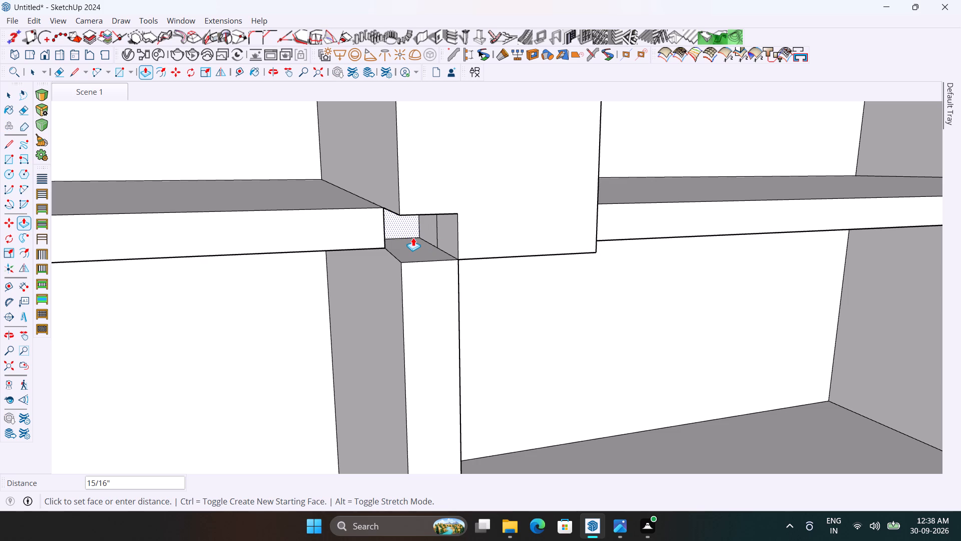
{"action": "key", "text": "Escape"}
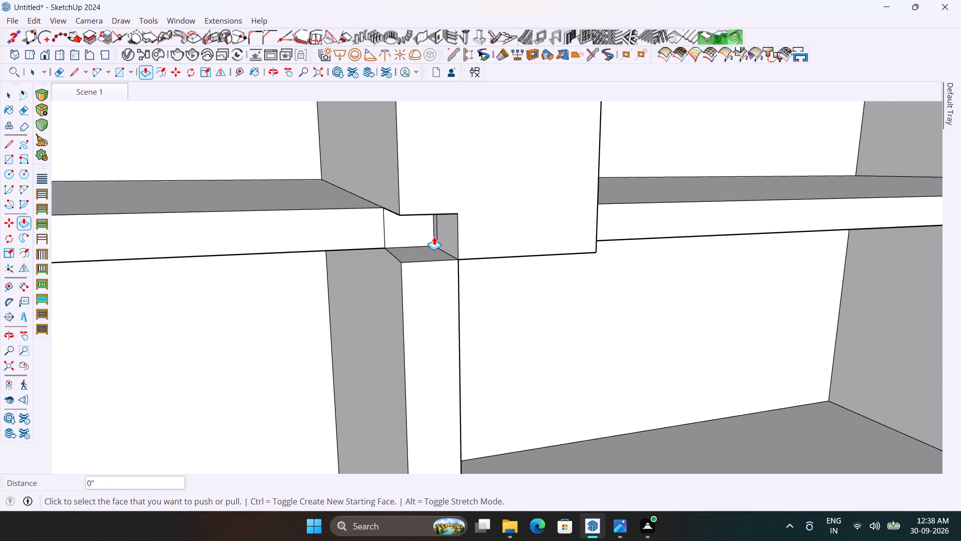
{"action": "scroll", "coordinate": [434, 236], "scroll_direction": "up", "scroll_amount": 1}
{"action": "left_click", "coordinate": [436, 238]}
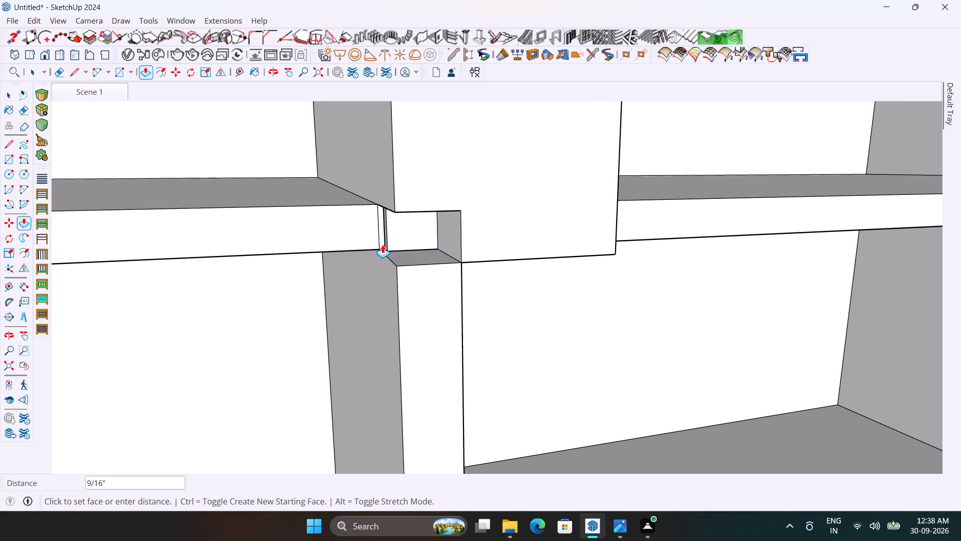
{"action": "left_click", "coordinate": [381, 244]}
{"action": "left_click", "coordinate": [442, 245]}
{"action": "left_click", "coordinate": [385, 249]}
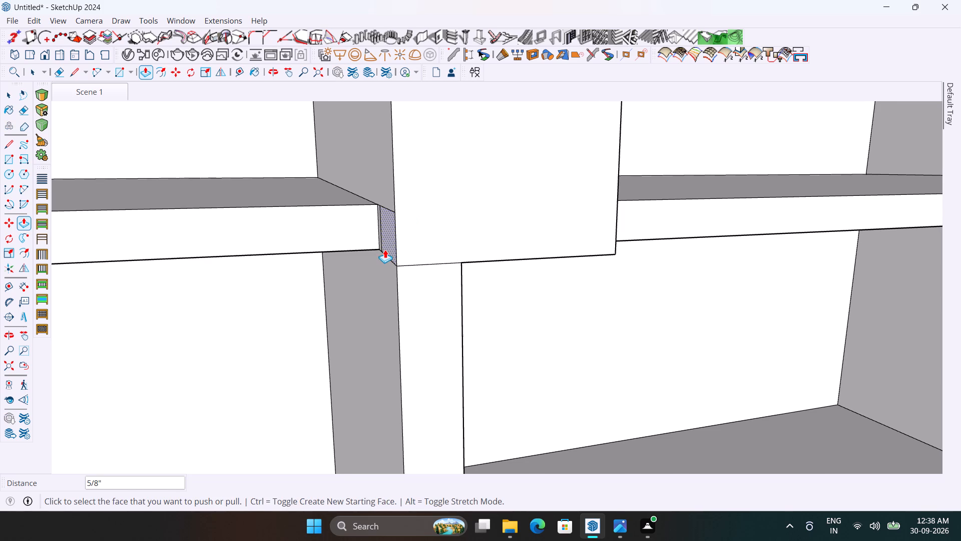
Push the opposite faces of the upper divider section and its remaining shelf-level block in 1 11/16" to match the divider section below.
{"action": "scroll", "coordinate": [380, 254], "scroll_direction": "down", "scroll_amount": 4}
{"action": "middle_click_drag", "start_coordinate": [452, 260], "coordinate": [287, 270]}
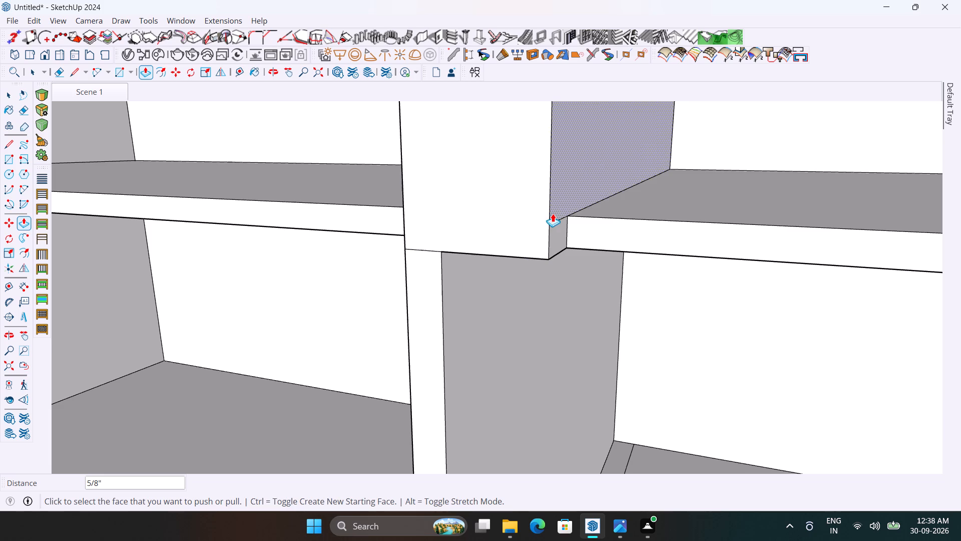
{"action": "left_click", "coordinate": [555, 212]}
{"action": "left_click", "coordinate": [443, 251]}
{"action": "left_click", "coordinate": [555, 238]}
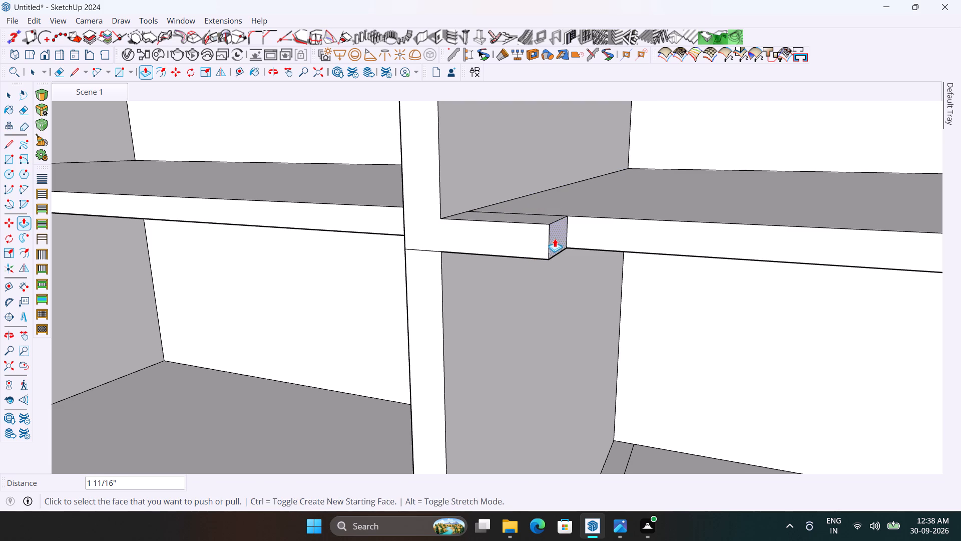
{"action": "left_click", "coordinate": [442, 251]}
Delete the front face of the filler strip at the lower shelf's divider end and redraw it as a 15/16" by 1/2" rectangle.
{"action": "scroll", "coordinate": [450, 204], "scroll_direction": "down", "scroll_amount": 11}
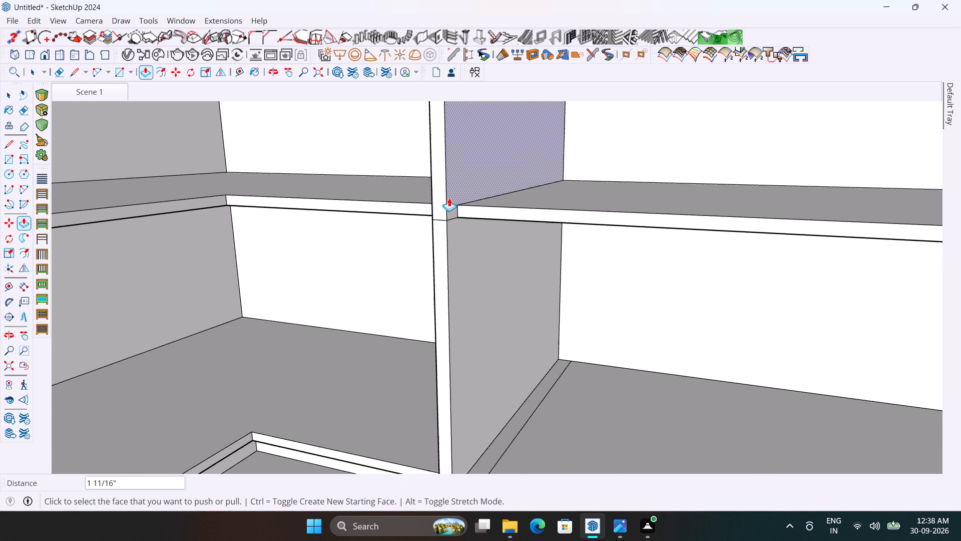
{"action": "scroll", "coordinate": [449, 198], "scroll_direction": "down", "scroll_amount": 2}
{"action": "scroll", "coordinate": [511, 387], "scroll_direction": "up", "scroll_amount": 4}
{"action": "scroll", "coordinate": [466, 223], "scroll_direction": "down", "scroll_amount": 4}
{"action": "scroll", "coordinate": [466, 388], "scroll_direction": "up", "scroll_amount": 5}
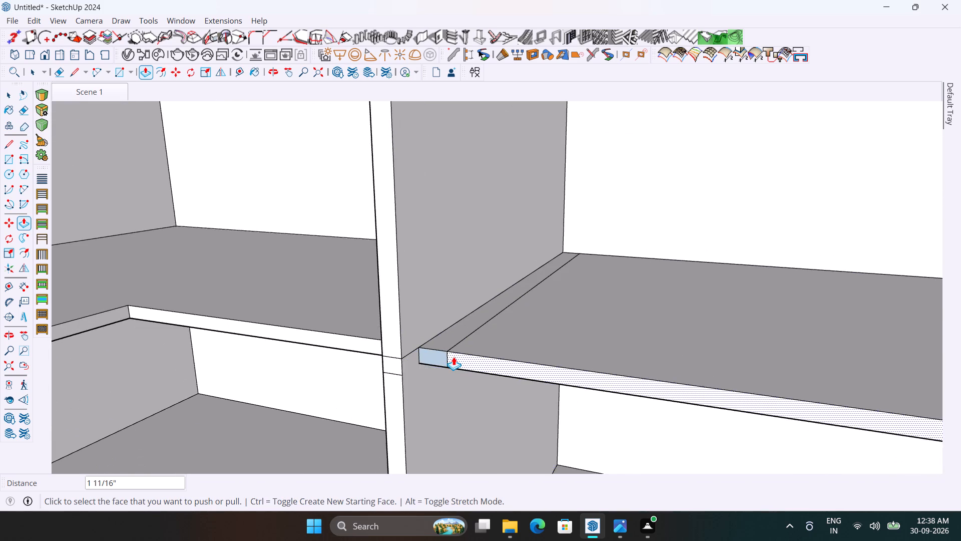
{"action": "scroll", "coordinate": [453, 357], "scroll_direction": "up", "scroll_amount": 6}
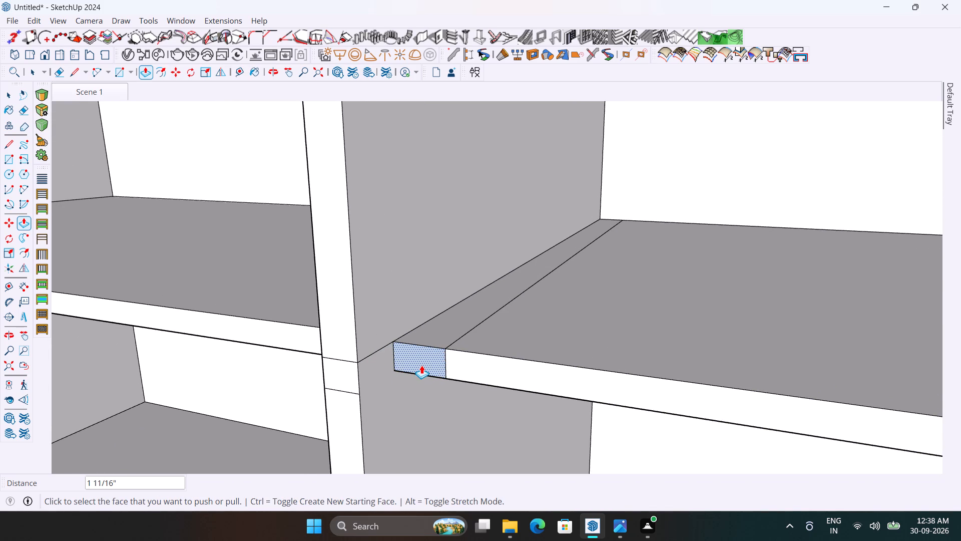
{"action": "key", "text": "Delete"}
{"action": "key", "text": "r"}
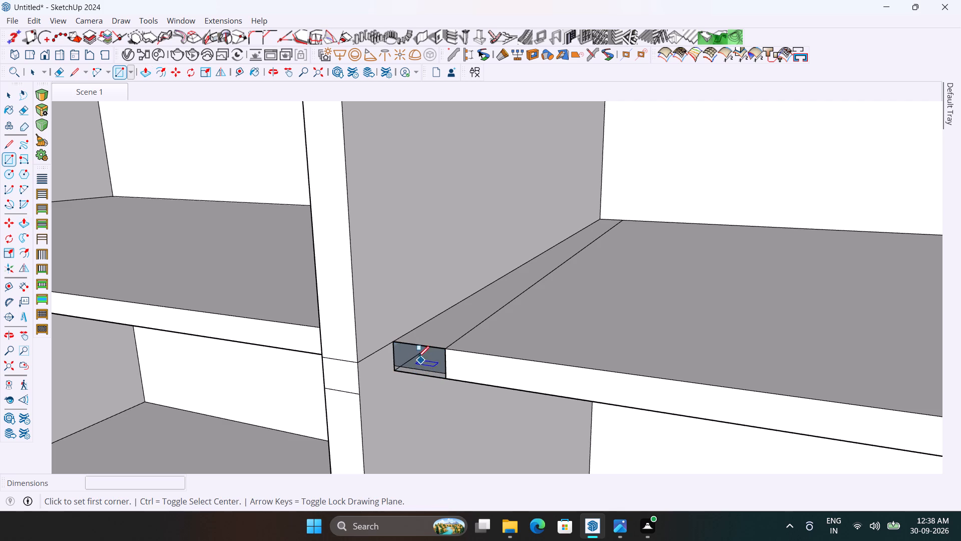
{"action": "left_click", "coordinate": [390, 342]}
{"action": "left_click", "coordinate": [447, 381]}
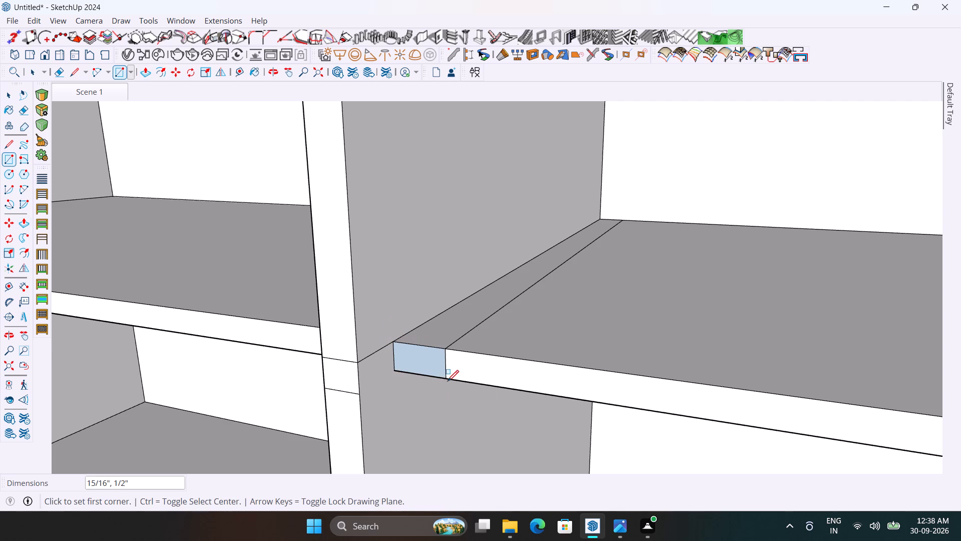
Erase the seam edges between the filler strip and the lower shelf on its front, top and underside.
{"action": "key", "text": "e"}
{"action": "left_click_drag", "start_coordinate": [449, 363], "coordinate": [433, 364]}
{"action": "left_click", "coordinate": [456, 341]}
{"action": "scroll", "coordinate": [448, 323], "scroll_direction": "down", "scroll_amount": 6}
{"action": "scroll", "coordinate": [446, 335], "scroll_direction": "up", "scroll_amount": 4}
{"action": "left_click", "coordinate": [446, 335]}
{"action": "scroll", "coordinate": [446, 335], "scroll_direction": "down", "scroll_amount": 14}
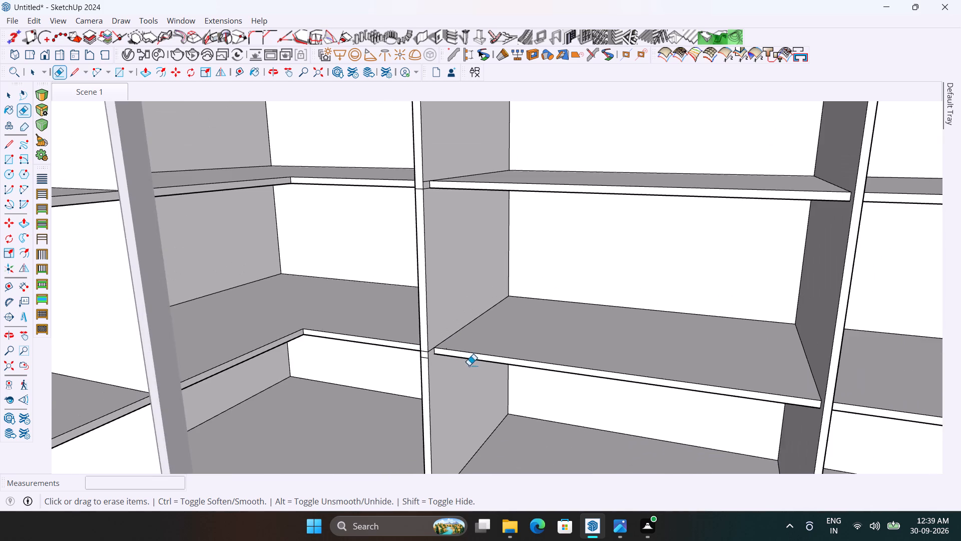
{"action": "middle_click_drag", "start_coordinate": [469, 366], "coordinate": [483, 237]}
{"action": "scroll", "coordinate": [510, 190], "scroll_direction": "up", "scroll_amount": 2}
{"action": "left_click_drag", "start_coordinate": [497, 200], "coordinate": [529, 195]}
{"action": "scroll", "coordinate": [449, 156], "scroll_direction": "up", "scroll_amount": 7}
{"action": "left_click", "coordinate": [459, 136]}
{"action": "scroll", "coordinate": [350, 251], "scroll_direction": "down", "scroll_amount": 2}
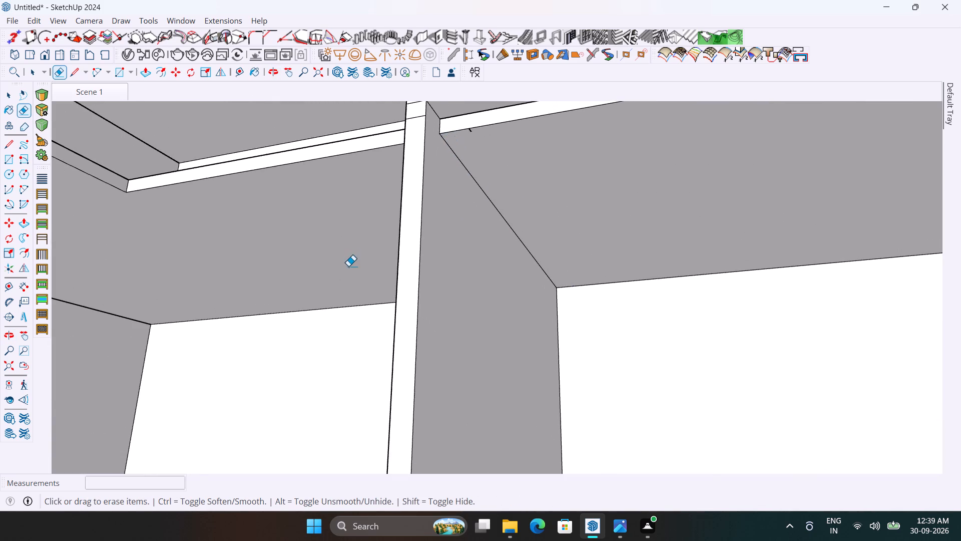
Cover the open strip in the shelf's underside beside the divider with a 1' 4 5/16" by 3/4" rectangle.
{"action": "scroll", "coordinate": [348, 266], "scroll_direction": "down", "scroll_amount": 14}
{"action": "scroll", "coordinate": [409, 196], "scroll_direction": "up", "scroll_amount": 9}
{"action": "middle_click_drag", "start_coordinate": [395, 199], "coordinate": [396, 165]}
{"action": "scroll", "coordinate": [376, 144], "scroll_direction": "up", "scroll_amount": 11}
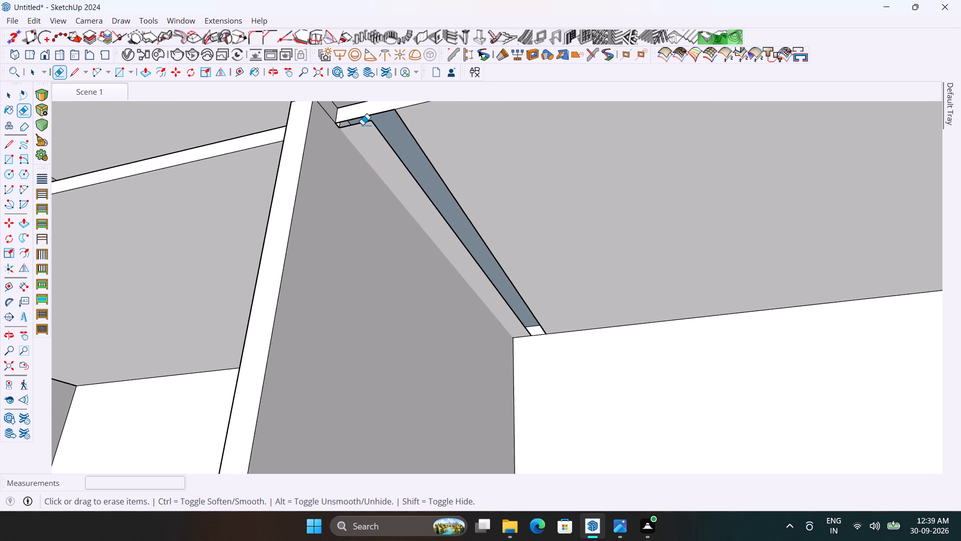
{"action": "scroll", "coordinate": [362, 125], "scroll_direction": "up", "scroll_amount": 2}
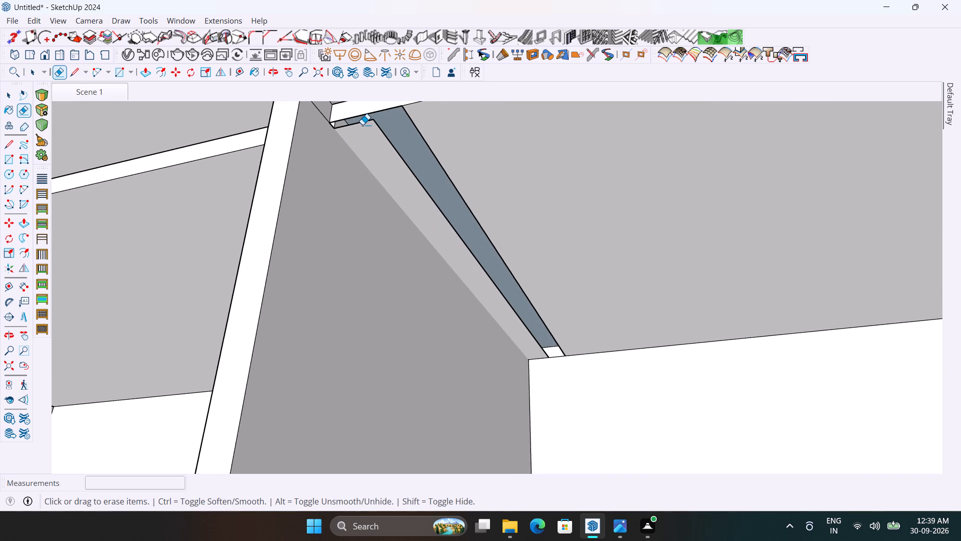
{"action": "key", "text": "r"}
{"action": "left_click", "coordinate": [561, 350]}
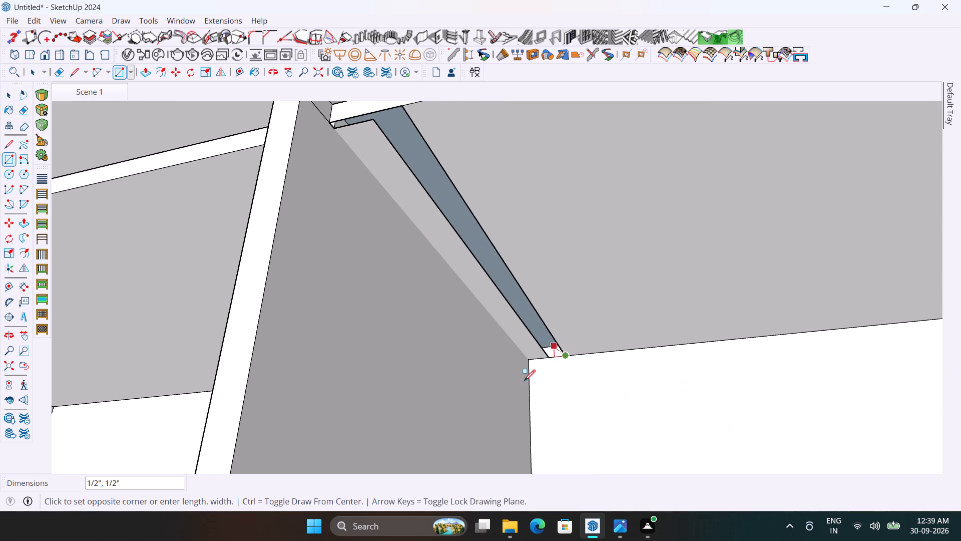
{"action": "left_click", "coordinate": [370, 122]}
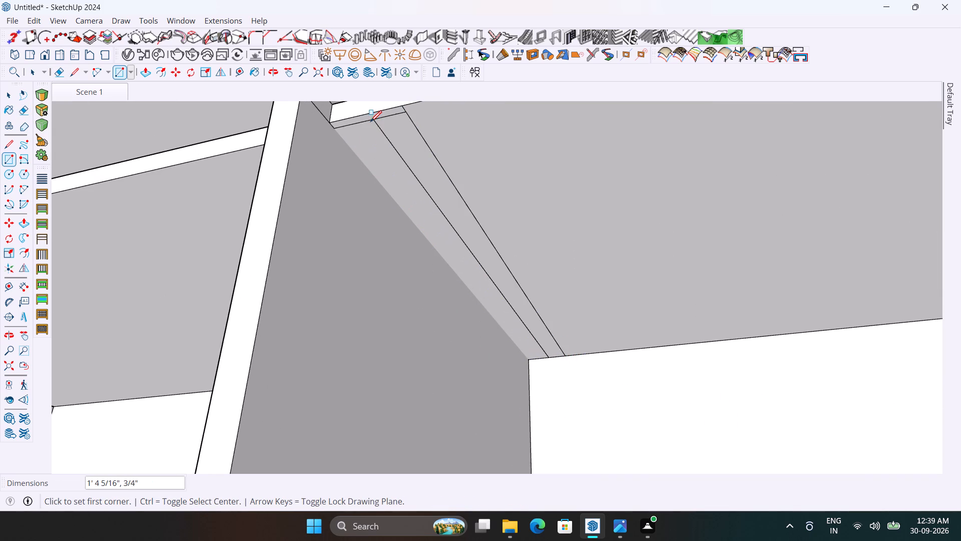
Erase the leftover seam edges around the patched strip on the shelf's underside and at its front end.
{"action": "key", "text": "space"}
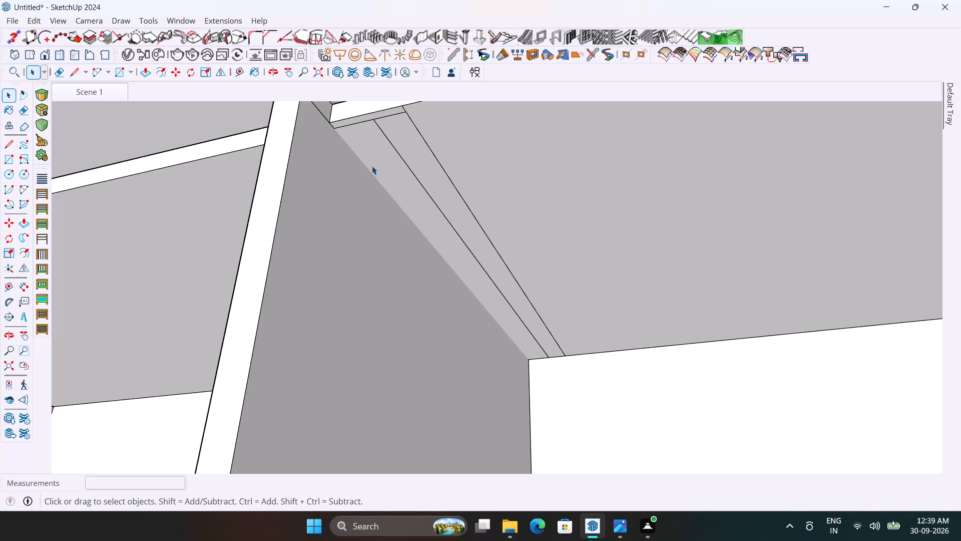
{"action": "type", "text": "e"}
{"action": "left_click_drag", "start_coordinate": [398, 168], "coordinate": [461, 168]}
{"action": "left_click", "coordinate": [372, 122]}
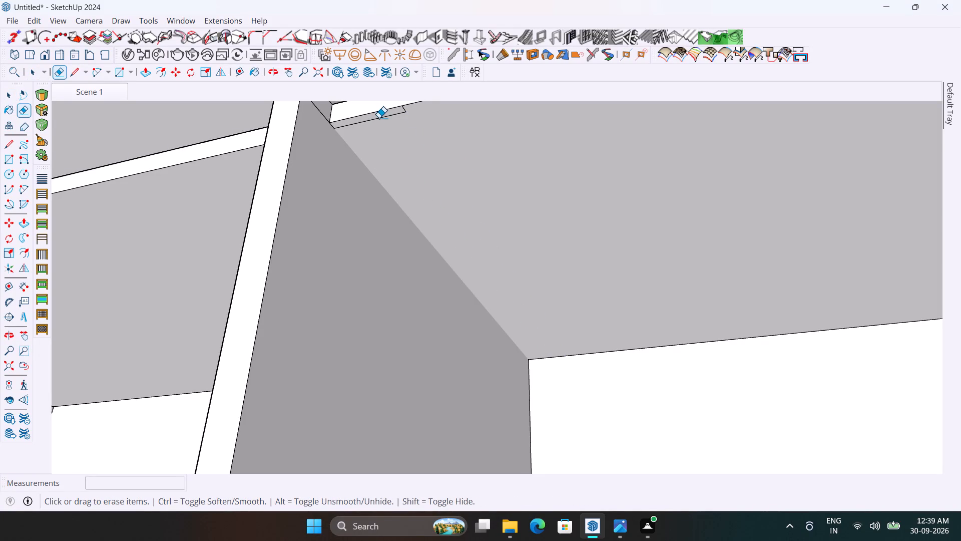
{"action": "left_click", "coordinate": [380, 116]}
{"action": "left_click", "coordinate": [405, 112]}
Return to the Scene 1 view with the arched shutters shown and exit the open shelving group.
{"action": "scroll", "coordinate": [388, 251], "scroll_direction": "down", "scroll_amount": 6}
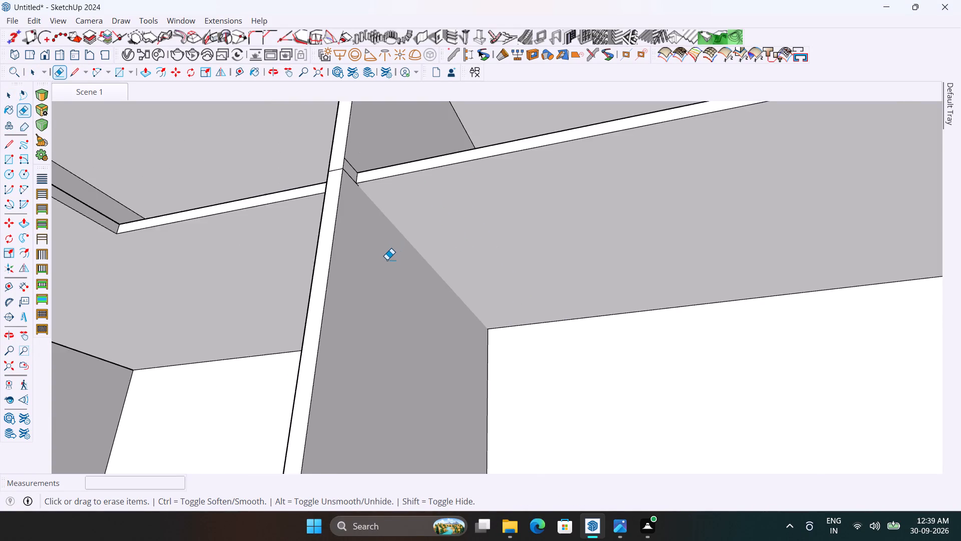
{"action": "scroll", "coordinate": [387, 259], "scroll_direction": "down", "scroll_amount": 15}
{"action": "key", "text": "space"}
{"action": "scroll", "coordinate": [387, 260], "scroll_direction": "down", "scroll_amount": 6}
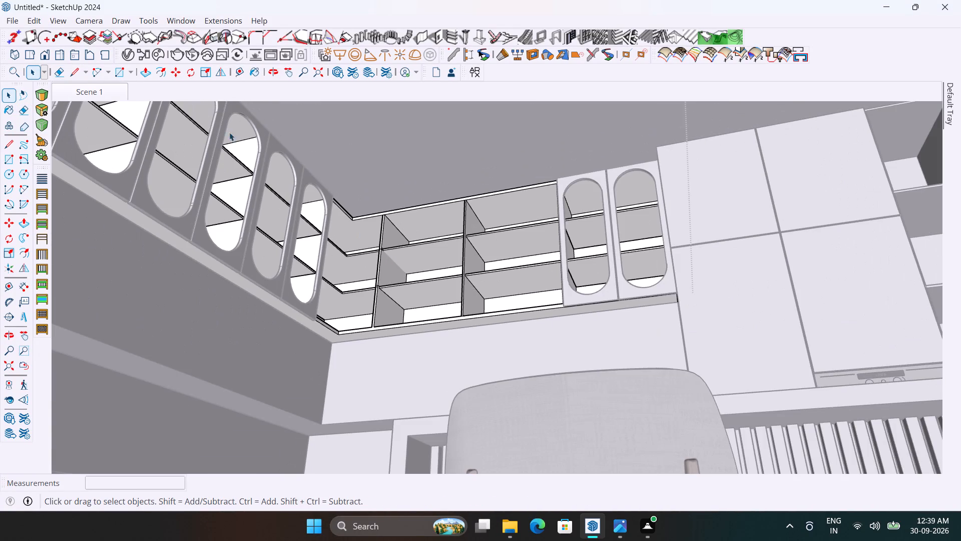
{"action": "left_click", "coordinate": [76, 90]}
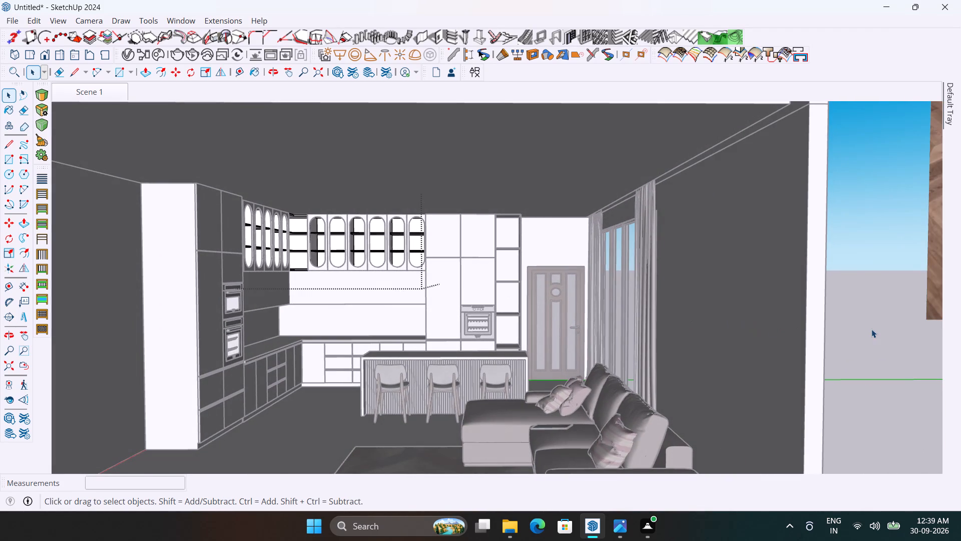
{"action": "left_click", "coordinate": [871, 329]}
Examine the arched-shutter upper cabinets, their inside corner and the wall and counter below from several angles.
{"action": "scroll", "coordinate": [207, 283], "scroll_direction": "up", "scroll_amount": 3}
{"action": "scroll", "coordinate": [281, 252], "scroll_direction": "up", "scroll_amount": 3}
{"action": "middle_click_drag", "start_coordinate": [309, 256], "coordinate": [308, 257]}
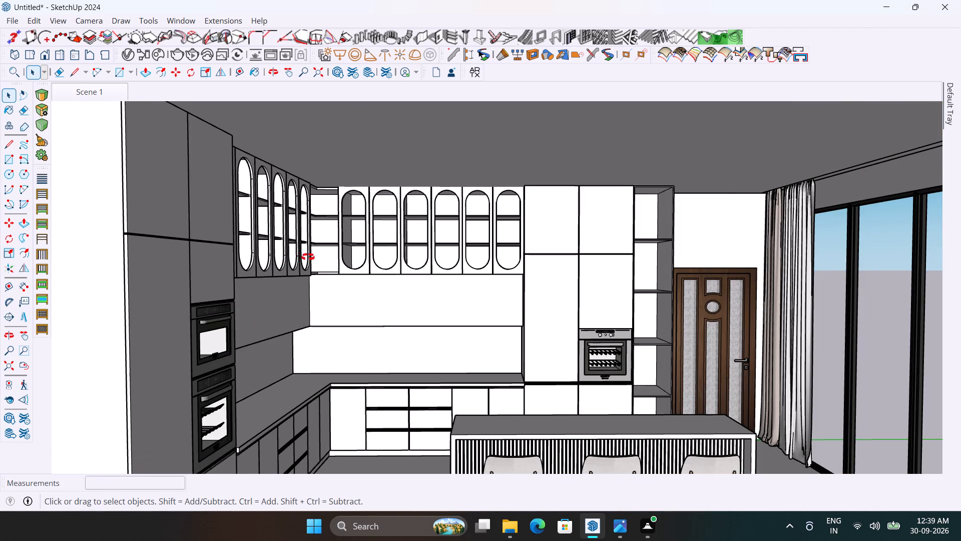
{"action": "middle_click_drag", "start_coordinate": [308, 257], "coordinate": [221, 272]}
{"action": "scroll", "coordinate": [392, 302], "scroll_direction": "up", "scroll_amount": 4}
{"action": "middle_click_drag", "start_coordinate": [401, 311], "coordinate": [426, 207]}
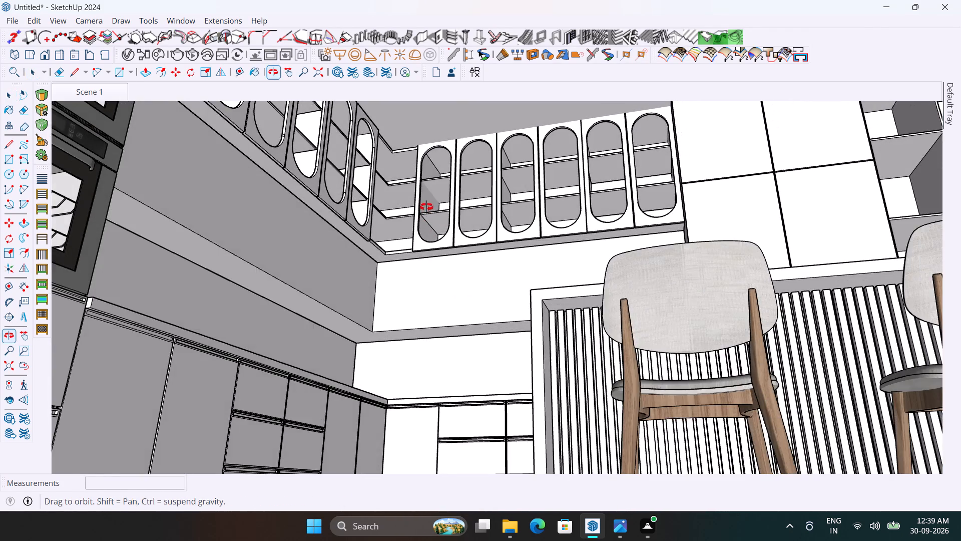
{"action": "middle_click_drag", "start_coordinate": [426, 207], "coordinate": [426, 207]}
{"action": "scroll", "coordinate": [421, 255], "scroll_direction": "up", "scroll_amount": 3}
{"action": "middle_click_drag", "start_coordinate": [424, 258], "coordinate": [452, 278]}
{"action": "scroll", "coordinate": [367, 290], "scroll_direction": "up", "scroll_amount": 3}
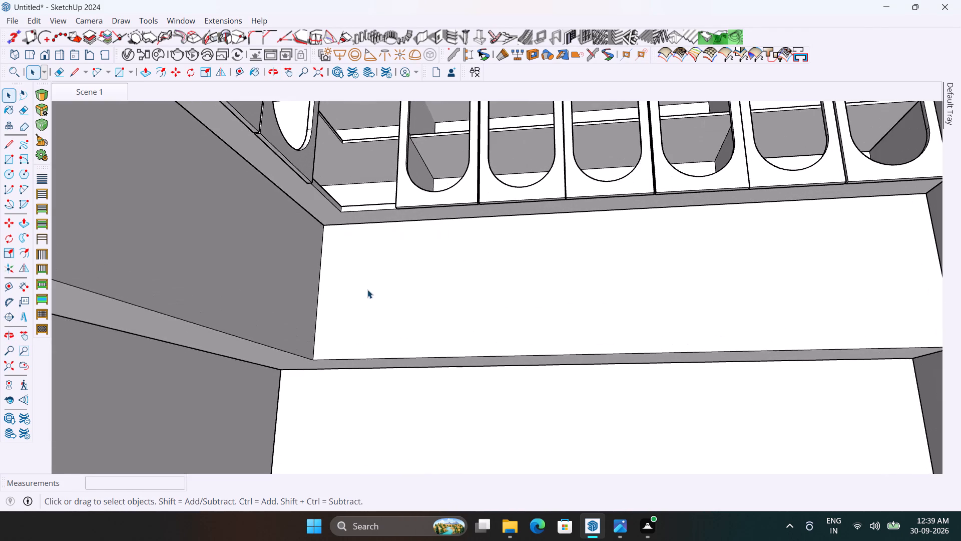
{"action": "scroll", "coordinate": [318, 233], "scroll_direction": "down", "scroll_amount": 5}
{"action": "middle_click_drag", "start_coordinate": [378, 278], "coordinate": [349, 365]}
{"action": "scroll", "coordinate": [415, 147], "scroll_direction": "up", "scroll_amount": 3}
{"action": "scroll", "coordinate": [390, 235], "scroll_direction": "down", "scroll_amount": 6}
{"action": "middle_click_drag", "start_coordinate": [439, 222], "coordinate": [383, 215]}
{"action": "scroll", "coordinate": [474, 244], "scroll_direction": "down", "scroll_amount": 3}
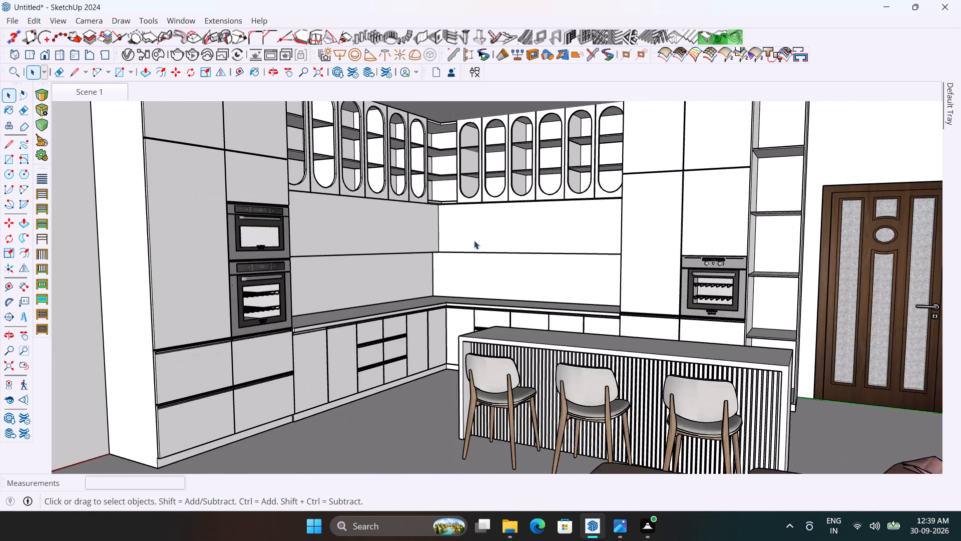
{"action": "middle_click_drag", "start_coordinate": [462, 233], "coordinate": [466, 238]}
{"action": "scroll", "coordinate": [466, 237], "scroll_direction": "up", "scroll_amount": 2}
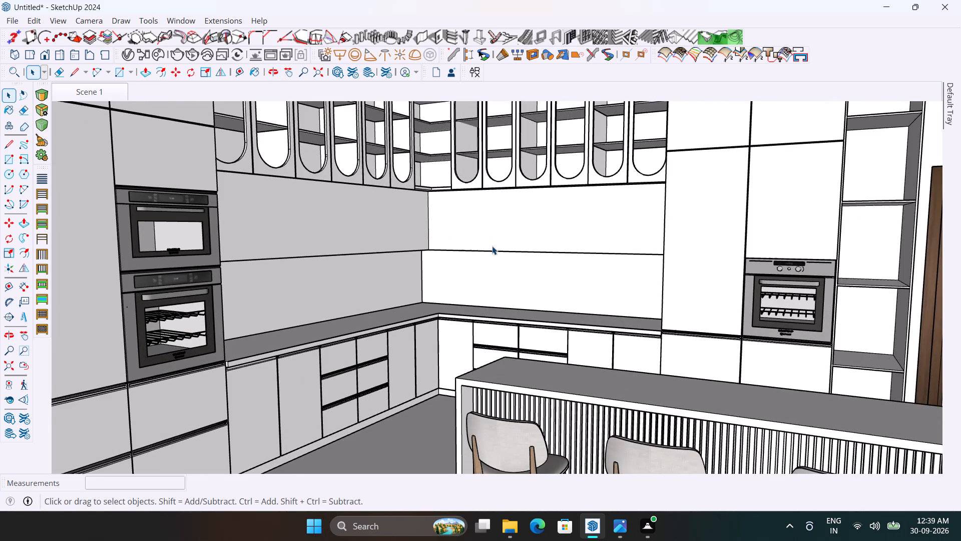
{"action": "middle_click_drag", "start_coordinate": [494, 248], "coordinate": [529, 233]}
{"action": "scroll", "coordinate": [527, 232], "scroll_direction": "up", "scroll_amount": 1}
{"action": "scroll", "coordinate": [526, 232], "scroll_direction": "down", "scroll_amount": 2}
{"action": "middle_click_drag", "start_coordinate": [544, 242], "coordinate": [562, 255]}
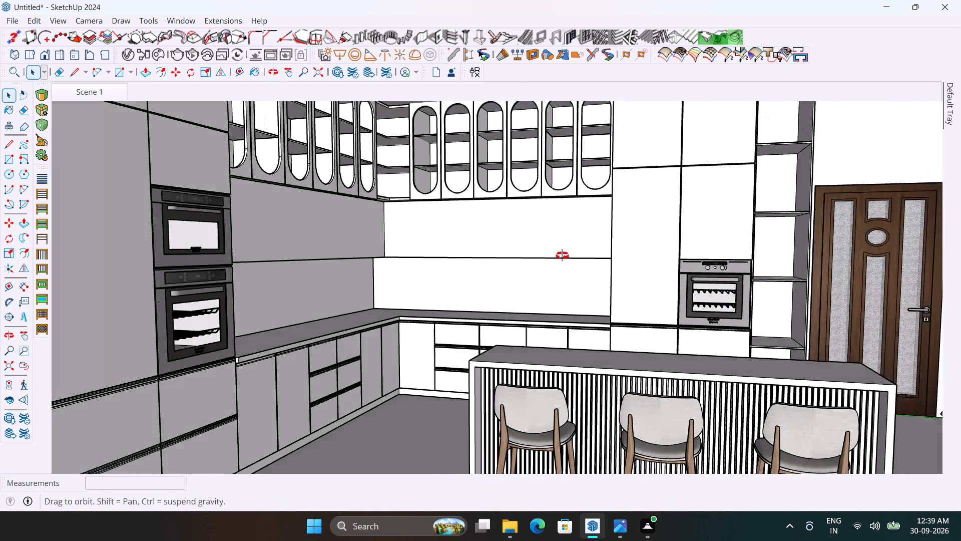
{"action": "middle_click_drag", "start_coordinate": [562, 255], "coordinate": [576, 267]}
{"action": "scroll", "coordinate": [472, 173], "scroll_direction": "up", "scroll_amount": 1}
{"action": "scroll", "coordinate": [487, 214], "scroll_direction": "down", "scroll_amount": 2}
{"action": "middle_click_drag", "start_coordinate": [498, 243], "coordinate": [497, 257]}
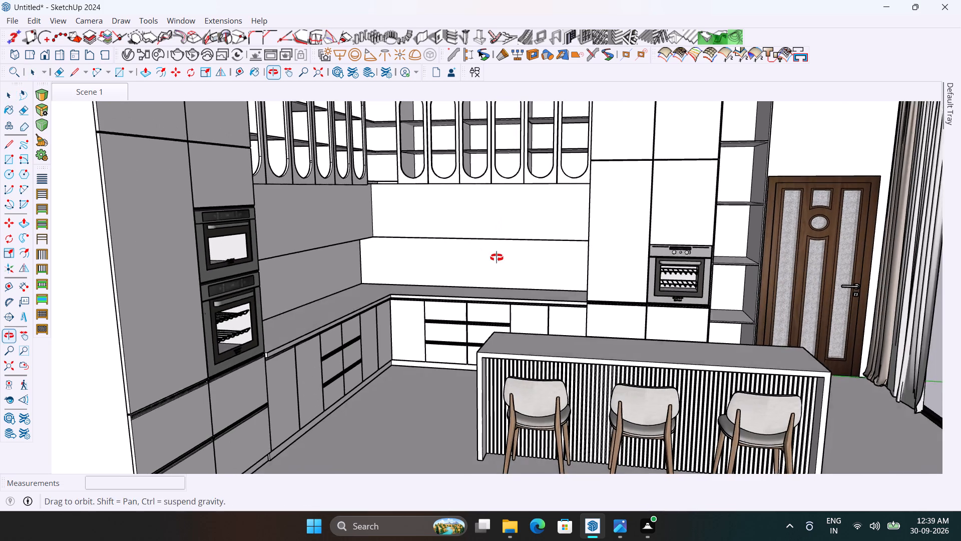
{"action": "middle_click_drag", "start_coordinate": [497, 257], "coordinate": [495, 259]}
{"action": "scroll", "coordinate": [444, 240], "scroll_direction": "up", "scroll_amount": 3}
{"action": "middle_click_drag", "start_coordinate": [473, 243], "coordinate": [494, 193]}
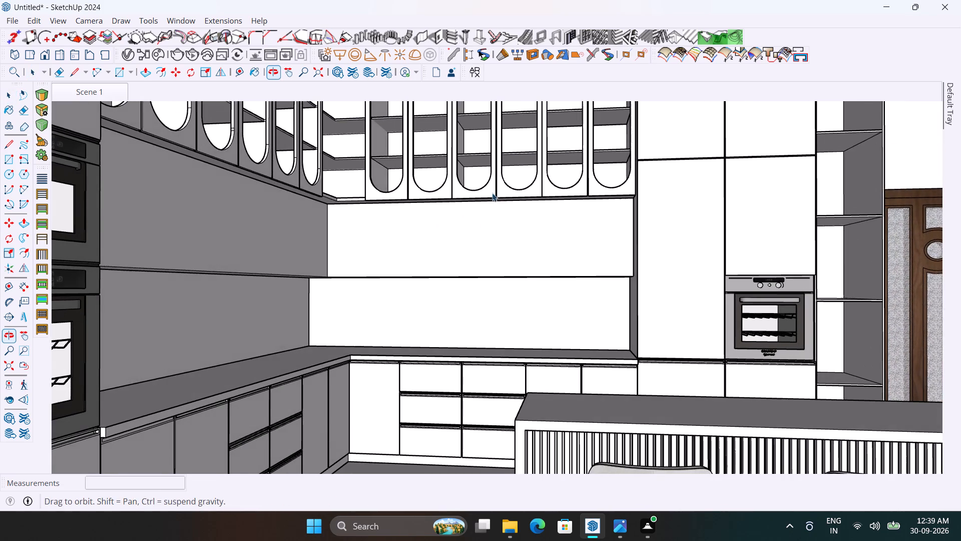
Examine the arched-shutter upper cabinets and the wall panels and counter beneath them from lower angles and up close.
{"action": "middle_click_drag", "start_coordinate": [467, 250], "coordinate": [509, 276]}
{"action": "scroll", "coordinate": [428, 204], "scroll_direction": "up", "scroll_amount": 2}
{"action": "scroll", "coordinate": [450, 218], "scroll_direction": "down", "scroll_amount": 2}
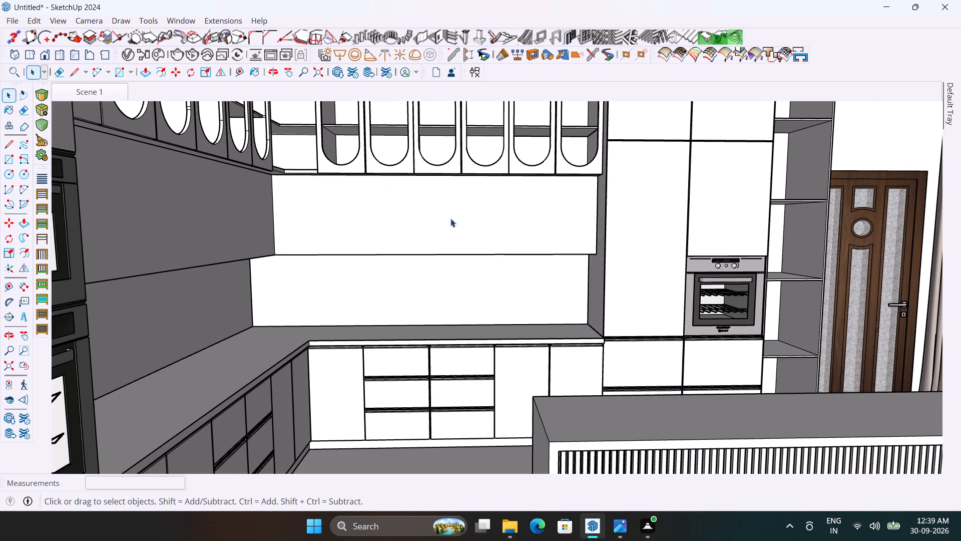
{"action": "middle_click_drag", "start_coordinate": [448, 220], "coordinate": [441, 146]}
{"action": "scroll", "coordinate": [431, 269], "scroll_direction": "up", "scroll_amount": 2}
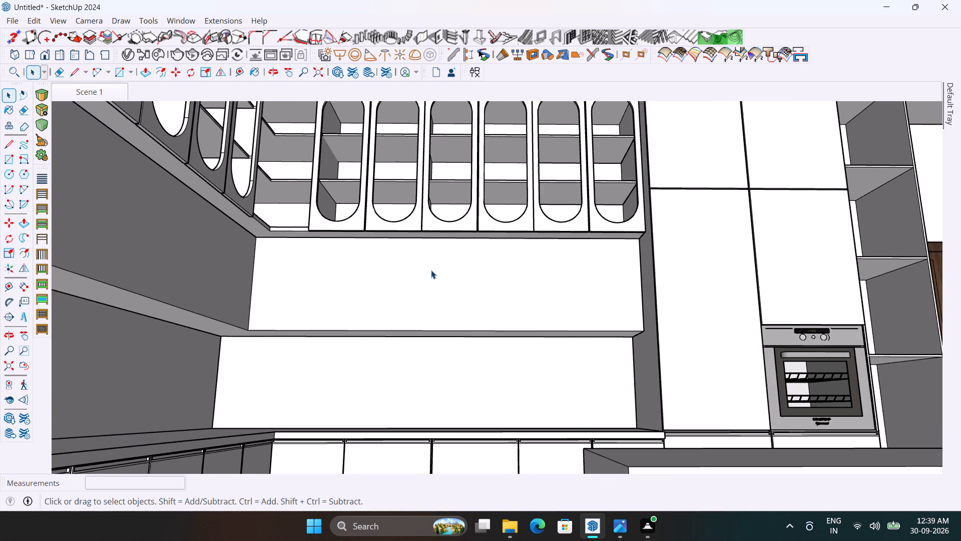
{"action": "scroll", "coordinate": [431, 270], "scroll_direction": "down", "scroll_amount": 1}
{"action": "middle_click_drag", "start_coordinate": [464, 308], "coordinate": [477, 252]}
{"action": "scroll", "coordinate": [266, 386], "scroll_direction": "up", "scroll_amount": 2}
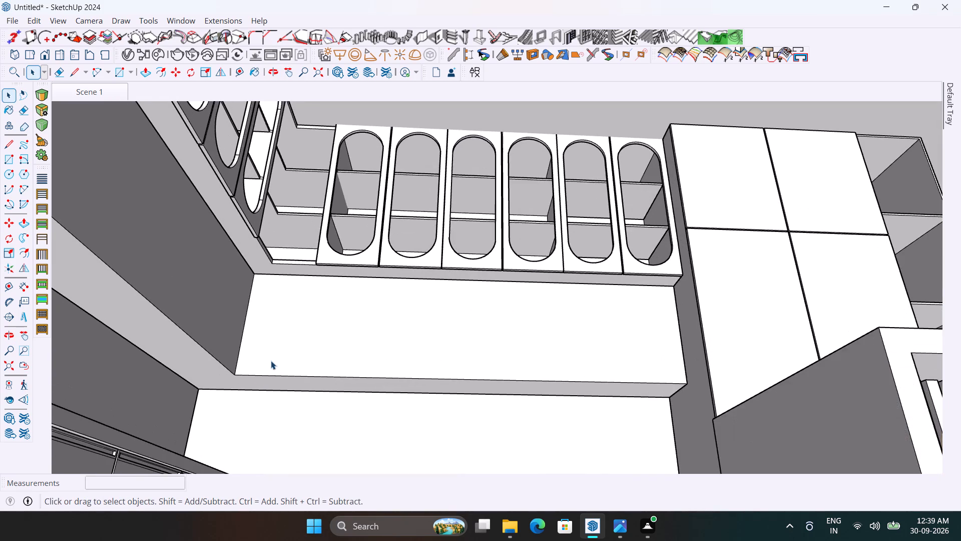
{"action": "scroll", "coordinate": [337, 223], "scroll_direction": "down", "scroll_amount": 3}
{"action": "middle_click_drag", "start_coordinate": [349, 233], "coordinate": [304, 355]}
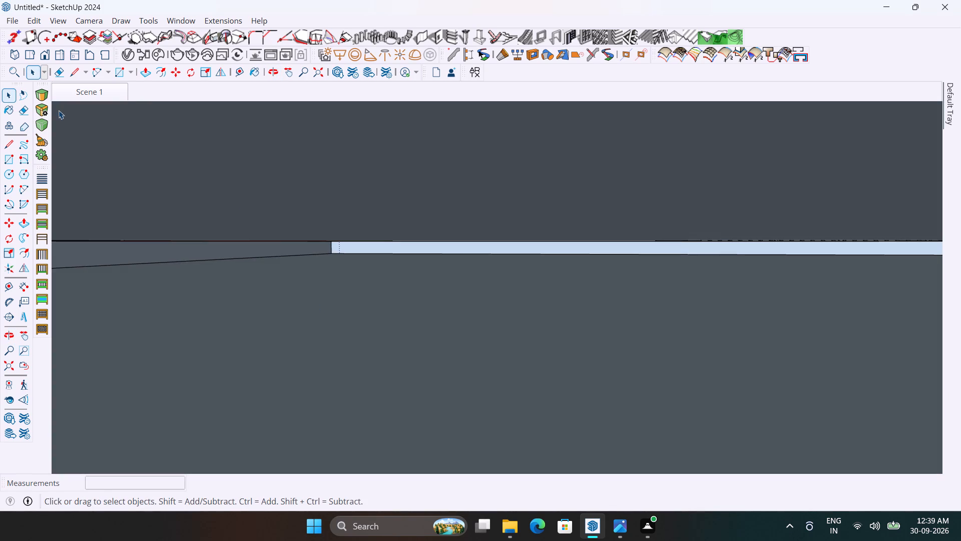
Return to the Scene 1 view and examine the whole kitchen and living room from outside the open front.
{"action": "left_click", "coordinate": [78, 97]}
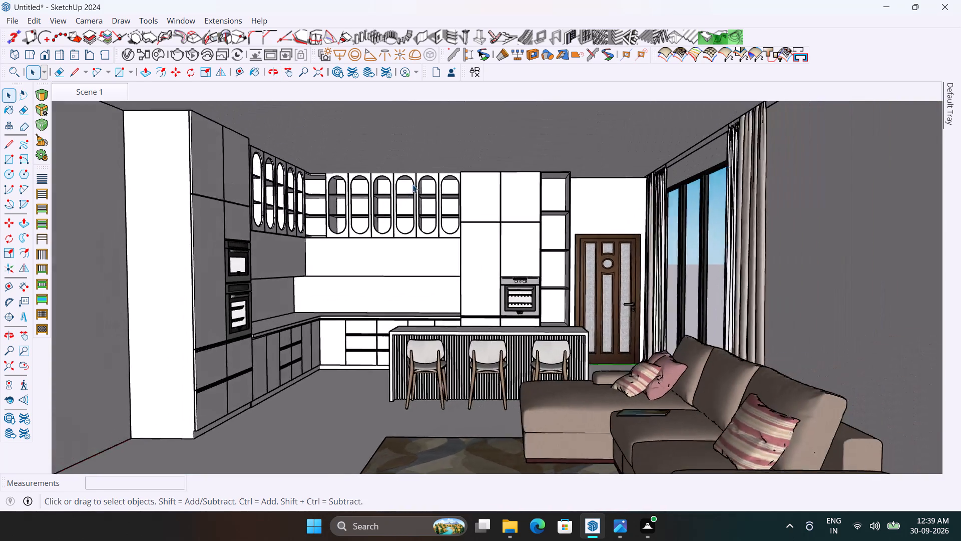
{"action": "scroll", "coordinate": [438, 187], "scroll_direction": "down", "scroll_amount": 3}
{"action": "middle_click_drag", "start_coordinate": [441, 193], "coordinate": [382, 223]}
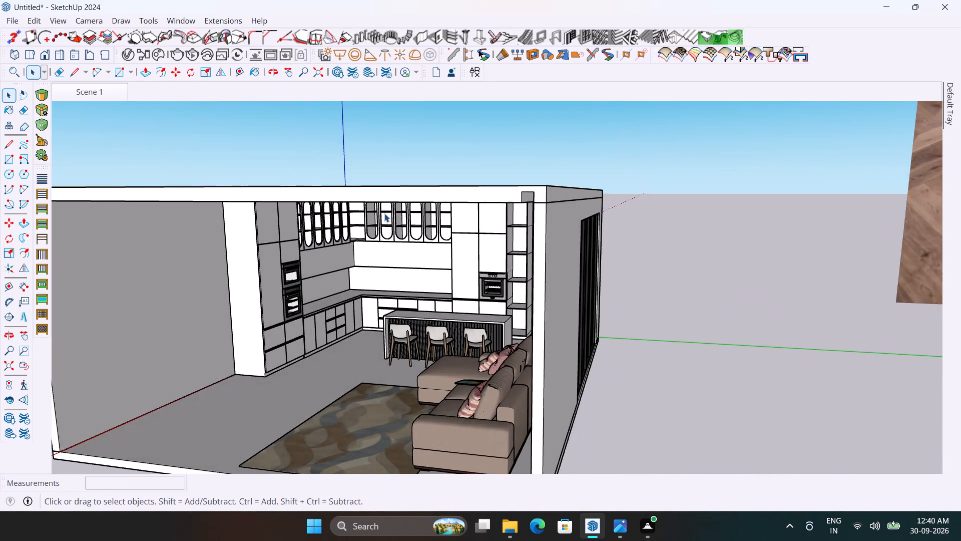
{"action": "scroll", "coordinate": [438, 186], "scroll_direction": "down", "scroll_amount": 3}
{"action": "scroll", "coordinate": [168, 207], "scroll_direction": "up", "scroll_amount": 4}
{"action": "middle_click_drag", "start_coordinate": [281, 214], "coordinate": [267, 150]}
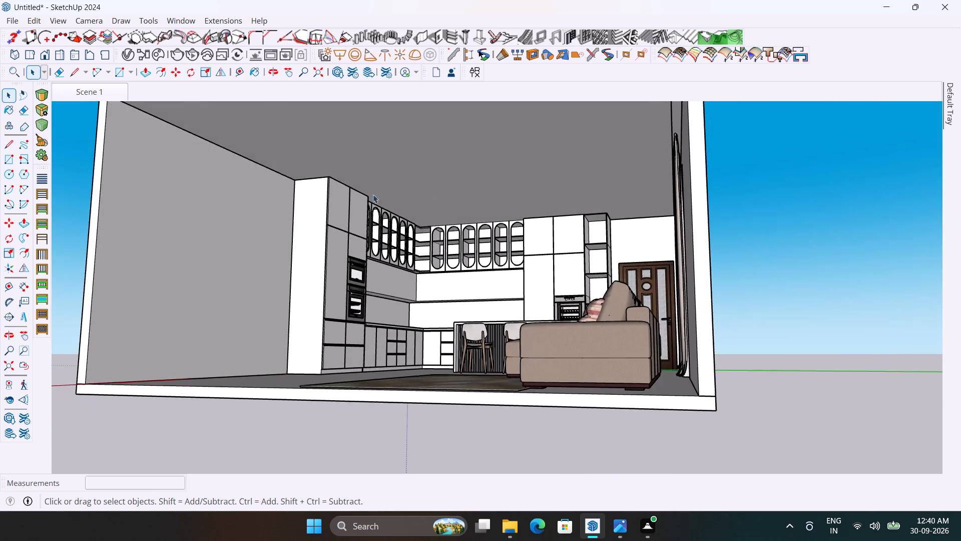
{"action": "scroll", "coordinate": [431, 201], "scroll_direction": "down", "scroll_amount": 5}
{"action": "middle_click_drag", "start_coordinate": [423, 208], "coordinate": [419, 283]}
{"action": "scroll", "coordinate": [425, 223], "scroll_direction": "up", "scroll_amount": 3}
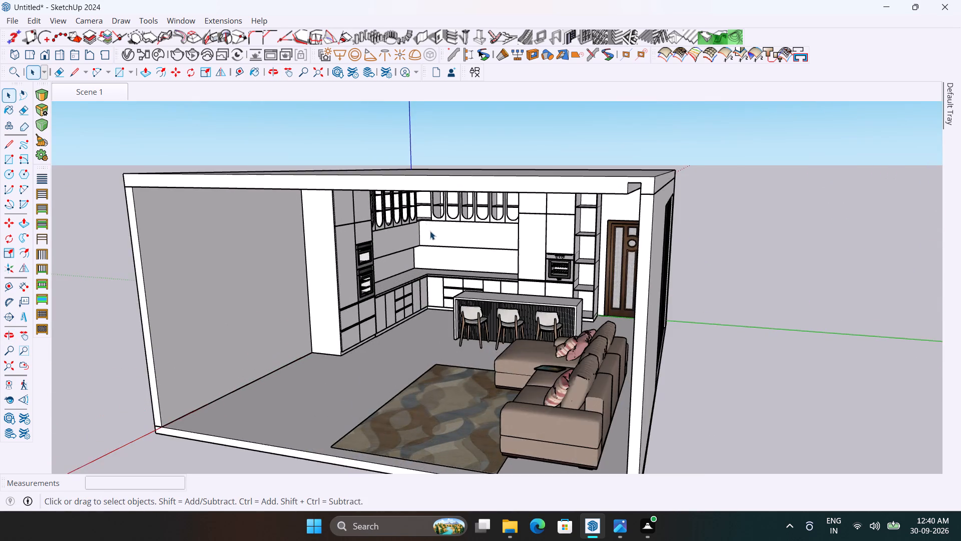
{"action": "scroll", "coordinate": [430, 231], "scroll_direction": "up", "scroll_amount": 1}
{"action": "scroll", "coordinate": [439, 222], "scroll_direction": "down", "scroll_amount": 1}
{"action": "middle_click_drag", "start_coordinate": [270, 280], "coordinate": [222, 270]}
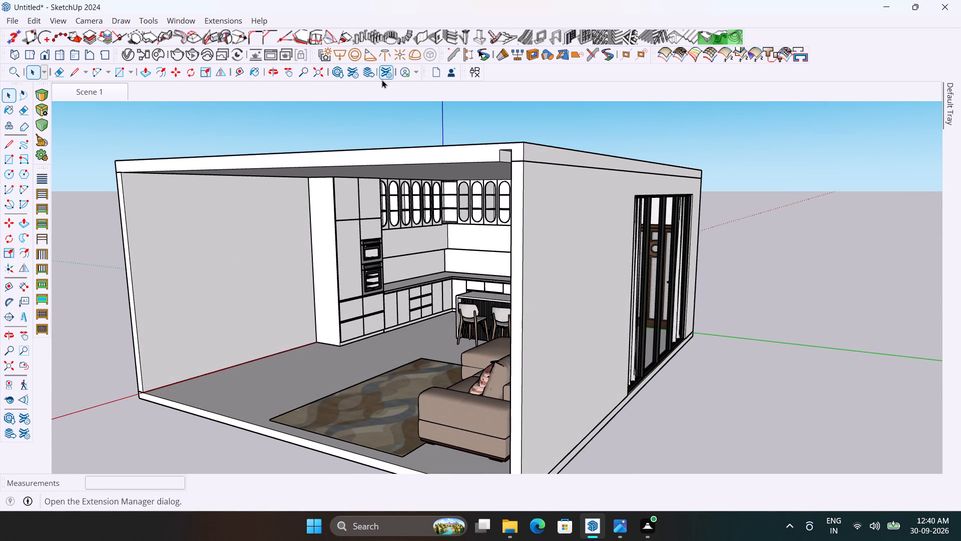
Search the 3D Warehouse for "tv unit".
{"action": "left_click", "coordinate": [336, 75]}
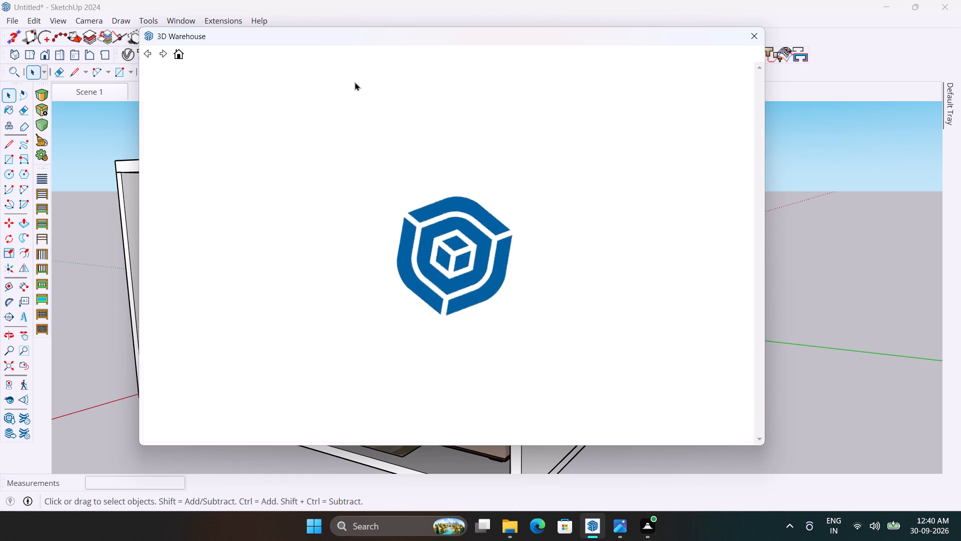
{"action": "left_click", "coordinate": [369, 85]}
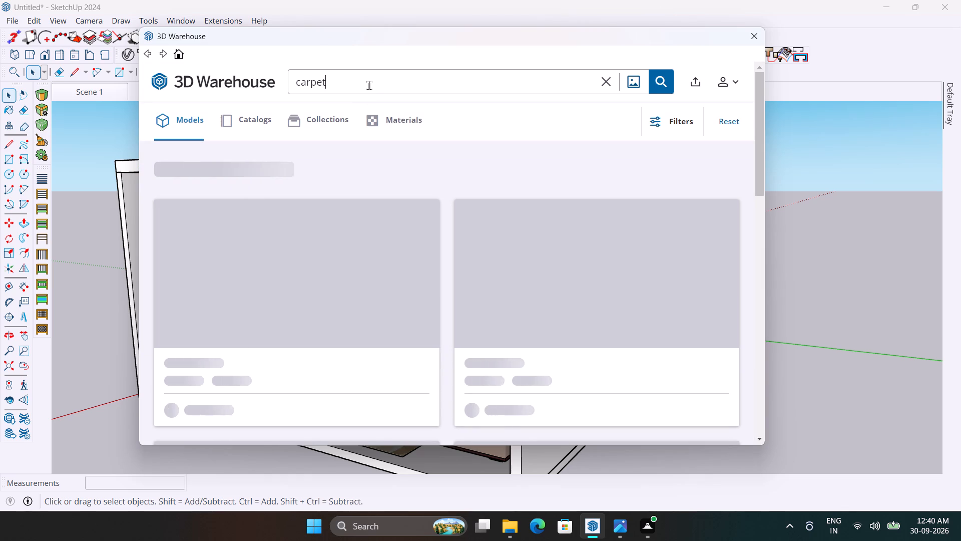
{"action": "key", "text": "BackSpace"}
{"action": "key", "text": "BackSpace"}
{"action": "key", "text": "BackSpace"}
{"action": "key", "text": "BackSpace"}
{"action": "key", "text": "BackSpace"}
{"action": "key", "text": "BackSpace"}
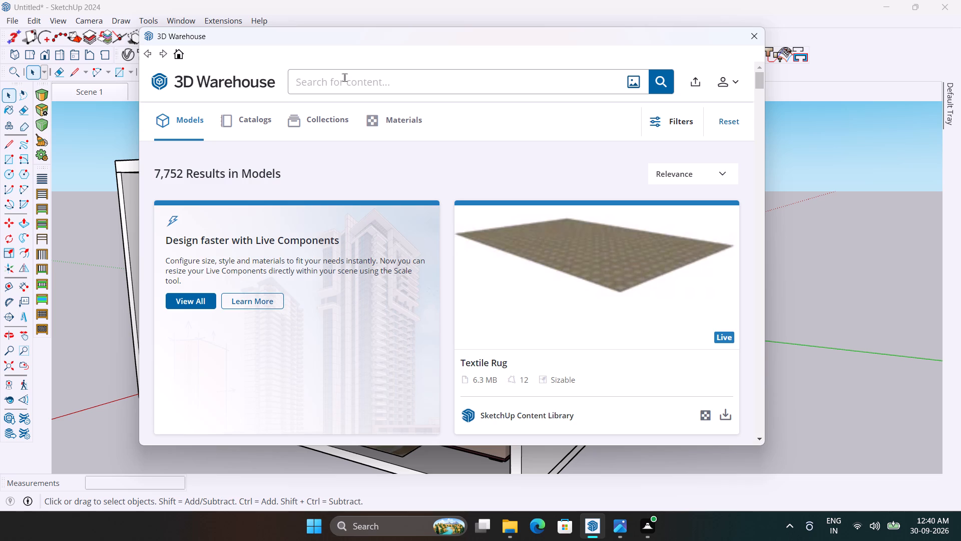
{"action": "type", "text": "tv"}
{"action": "key", "text": "space"}
{"action": "type", "text": "unit"}
{"action": "key", "text": "Return"}
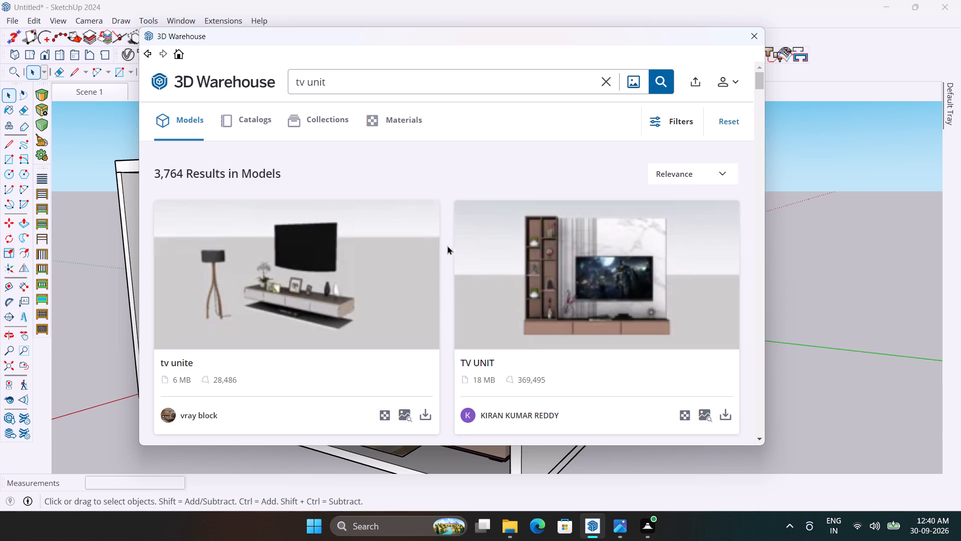
Browse the TV unit results and download the "tv unite" model with floating console and floor lamp into the current model.
{"action": "scroll", "coordinate": [442, 207], "scroll_direction": "down", "scroll_amount": 1}
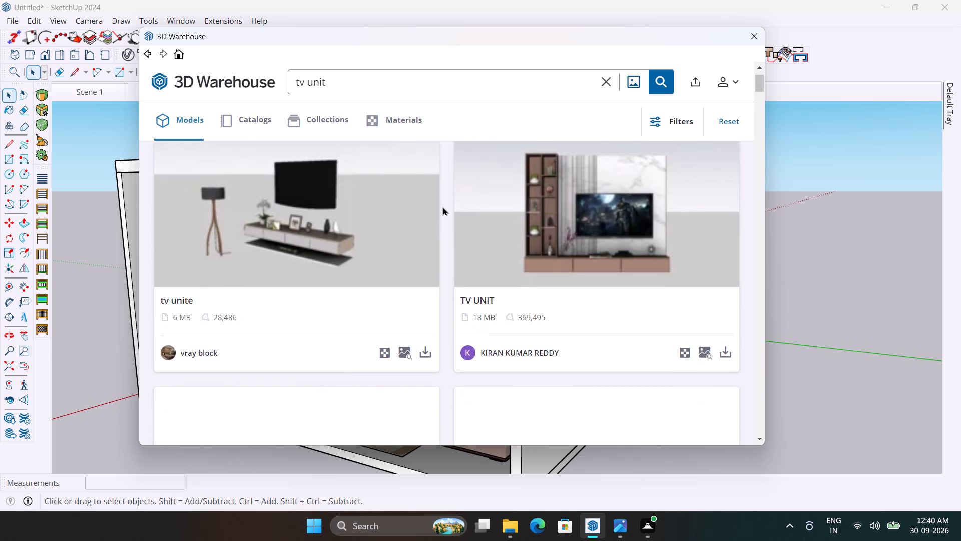
{"action": "scroll", "coordinate": [442, 207], "scroll_direction": "down", "scroll_amount": 2}
{"action": "scroll", "coordinate": [442, 207], "scroll_direction": "up", "scroll_amount": 1}
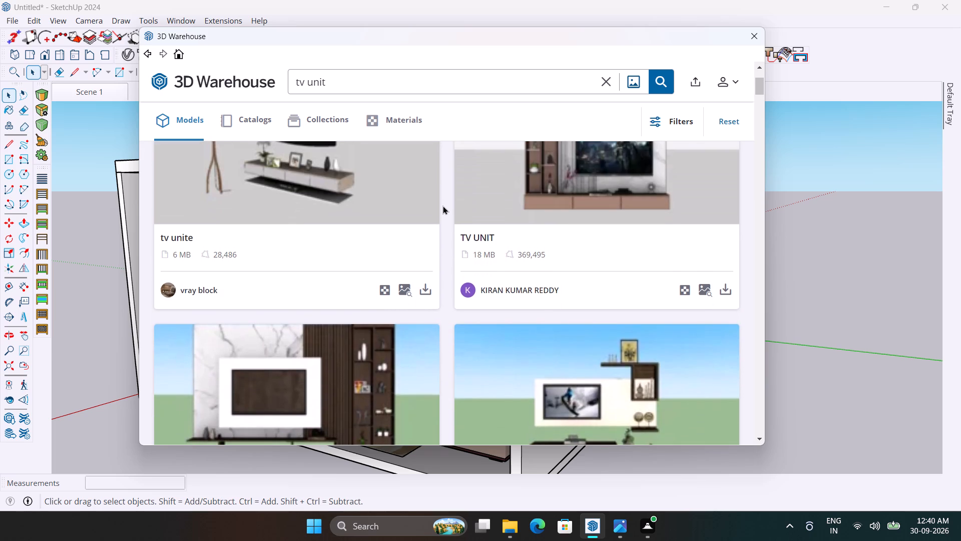
{"action": "scroll", "coordinate": [442, 205], "scroll_direction": "down", "scroll_amount": 1}
{"action": "scroll", "coordinate": [442, 205], "scroll_direction": "up", "scroll_amount": 3}
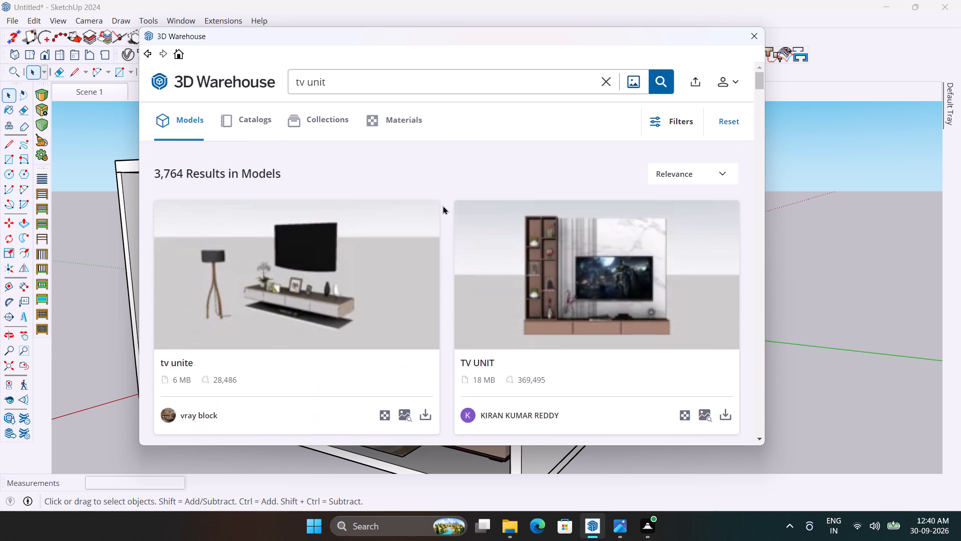
{"action": "scroll", "coordinate": [442, 205], "scroll_direction": "down", "scroll_amount": 2}
{"action": "left_click", "coordinate": [426, 287]}
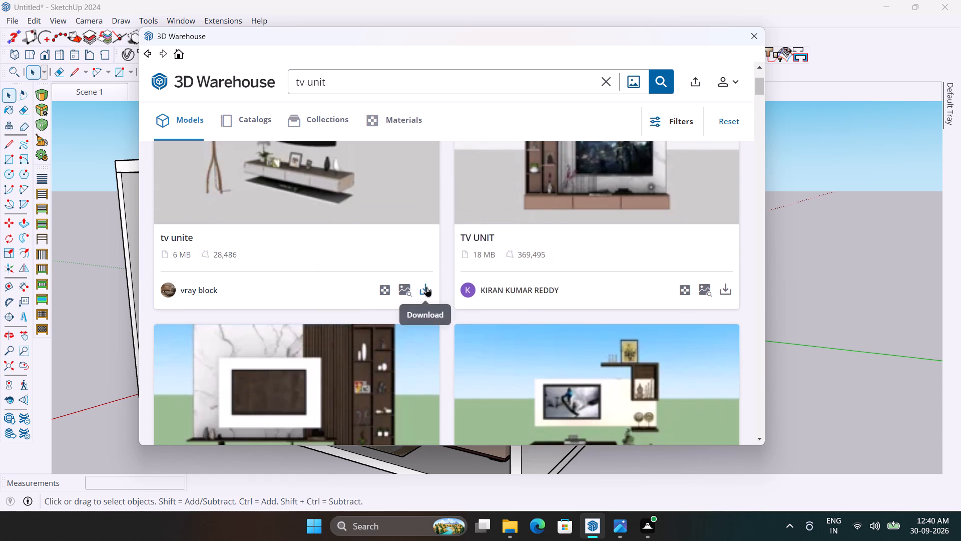
{"action": "left_click", "coordinate": [396, 249]}
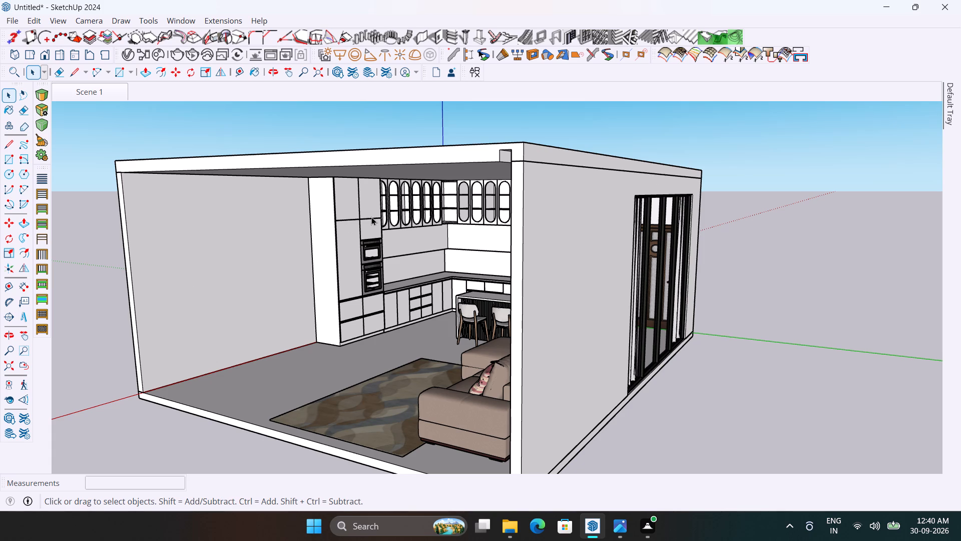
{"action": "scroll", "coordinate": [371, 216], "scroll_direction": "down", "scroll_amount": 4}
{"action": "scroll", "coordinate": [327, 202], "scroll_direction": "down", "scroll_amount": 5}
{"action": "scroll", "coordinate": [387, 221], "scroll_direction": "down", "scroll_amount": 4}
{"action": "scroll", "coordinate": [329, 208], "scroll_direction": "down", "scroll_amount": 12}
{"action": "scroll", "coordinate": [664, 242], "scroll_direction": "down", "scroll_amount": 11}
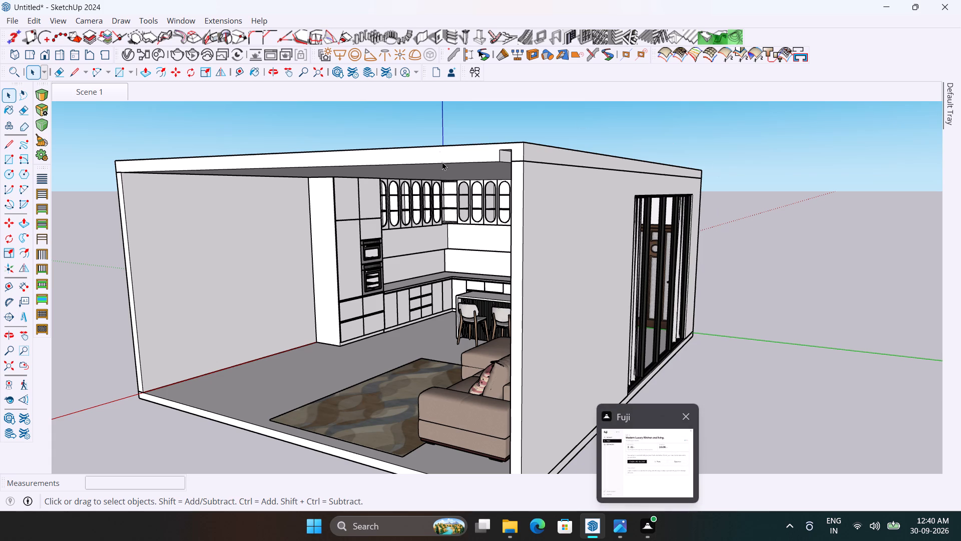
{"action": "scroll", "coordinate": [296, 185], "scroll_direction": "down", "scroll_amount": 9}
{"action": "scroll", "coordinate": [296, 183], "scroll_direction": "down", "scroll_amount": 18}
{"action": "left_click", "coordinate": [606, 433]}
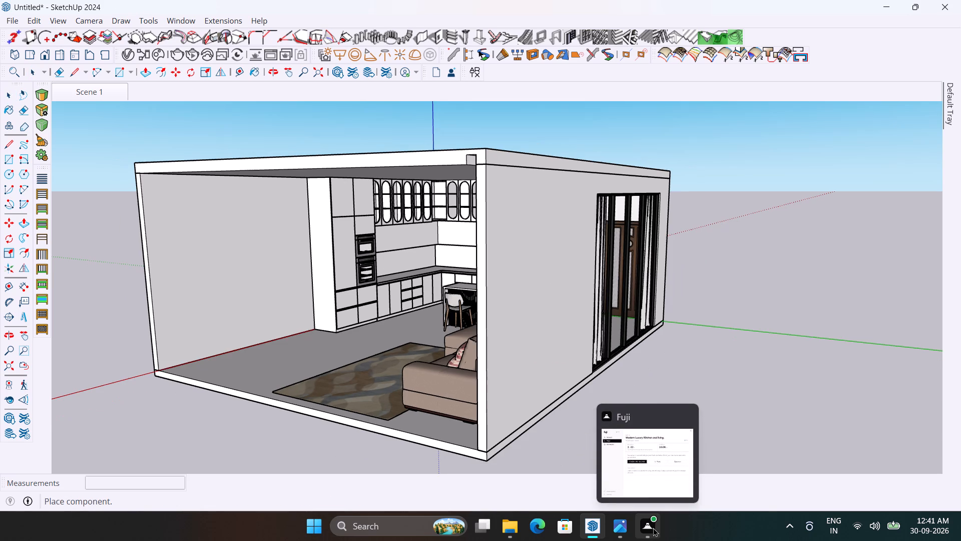
Place the downloaded TV unit on the ground outside the room's open front, beside the red axis.
{"action": "scroll", "coordinate": [682, 328], "scroll_direction": "down", "scroll_amount": 3}
{"action": "scroll", "coordinate": [682, 328], "scroll_direction": "up", "scroll_amount": 2}
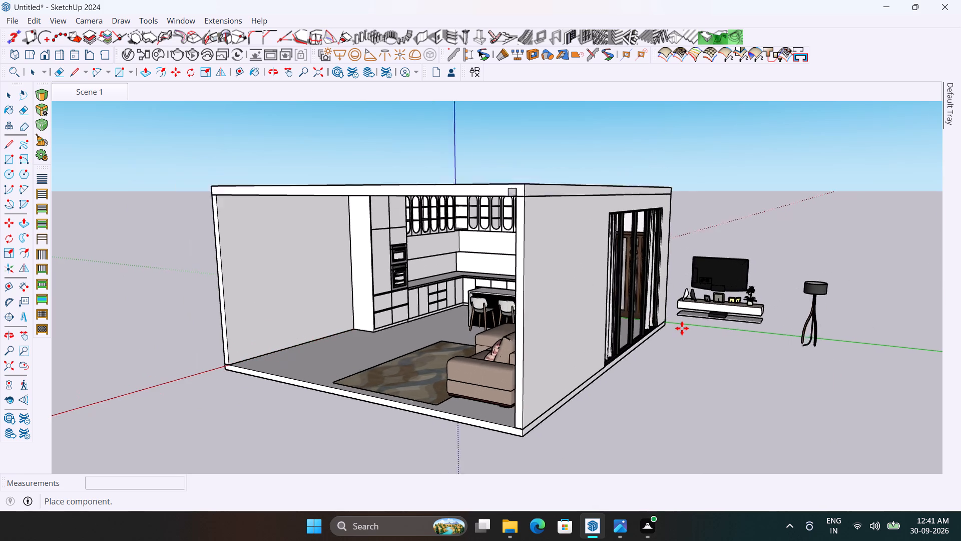
{"action": "scroll", "coordinate": [682, 328], "scroll_direction": "up", "scroll_amount": 4}
{"action": "scroll", "coordinate": [682, 328], "scroll_direction": "down", "scroll_amount": 4}
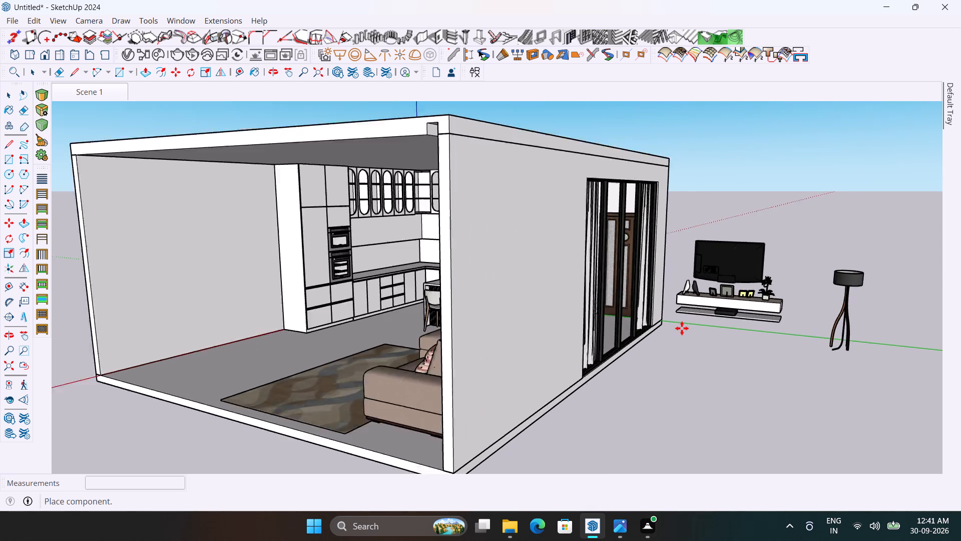
{"action": "scroll", "coordinate": [682, 328], "scroll_direction": "down", "scroll_amount": 6}
{"action": "left_click", "coordinate": [245, 364]}
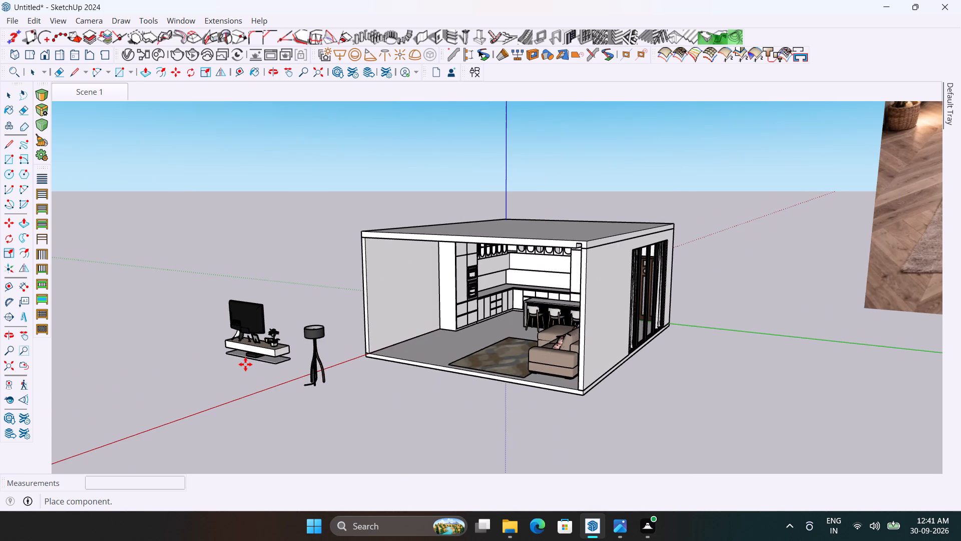
Rotate the TV unit and floor lamp set 90° about the vertical axis to face the sofa side.
{"action": "scroll", "coordinate": [248, 378], "scroll_direction": "up", "scroll_amount": 3}
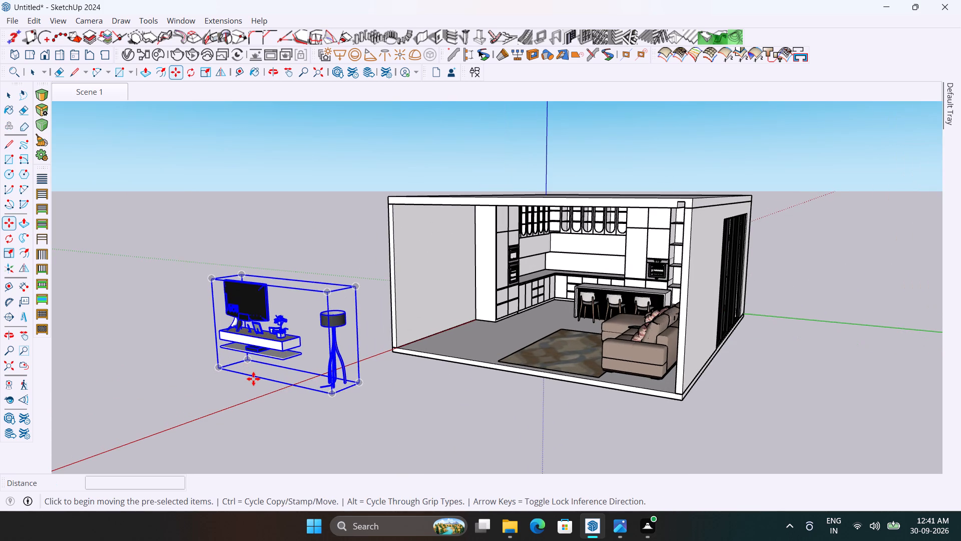
{"action": "key", "text": "q"}
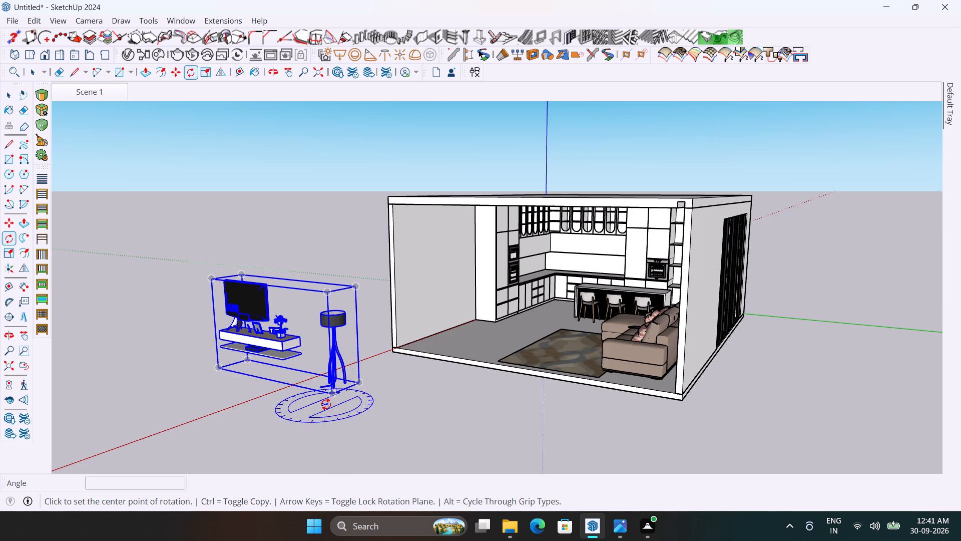
{"action": "left_click", "coordinate": [326, 404]}
{"action": "left_click", "coordinate": [250, 438]}
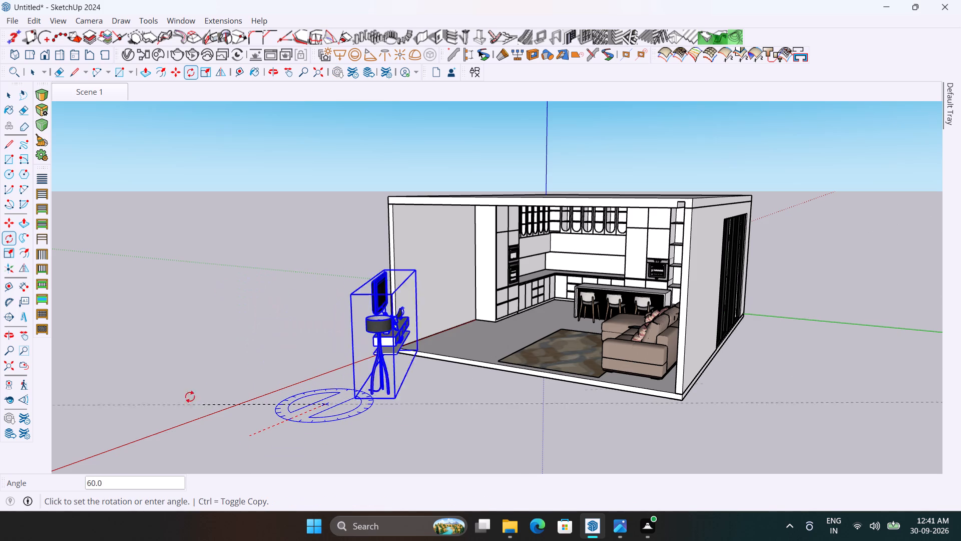
{"action": "left_click", "coordinate": [147, 363]}
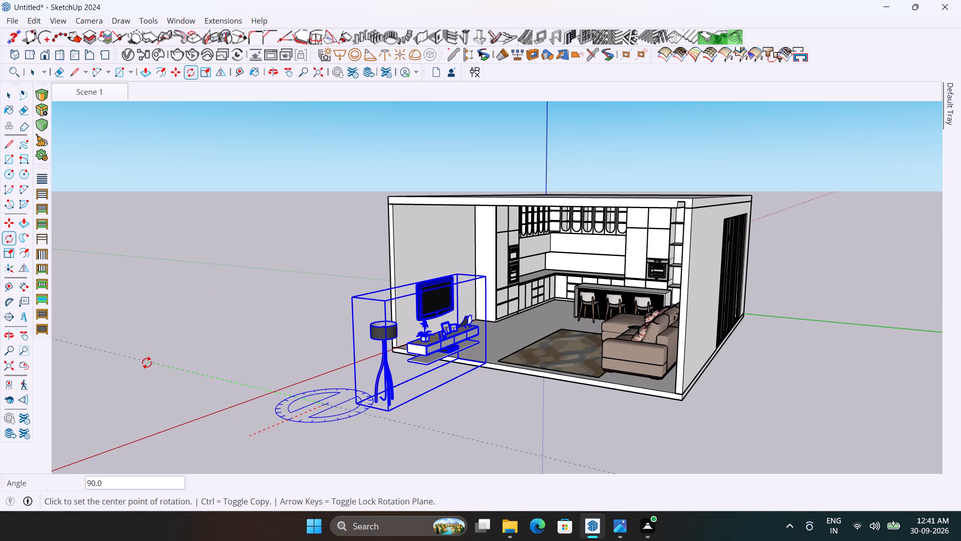
{"action": "scroll", "coordinate": [469, 424], "scroll_direction": "up", "scroll_amount": 2}
{"action": "key", "text": "space"}
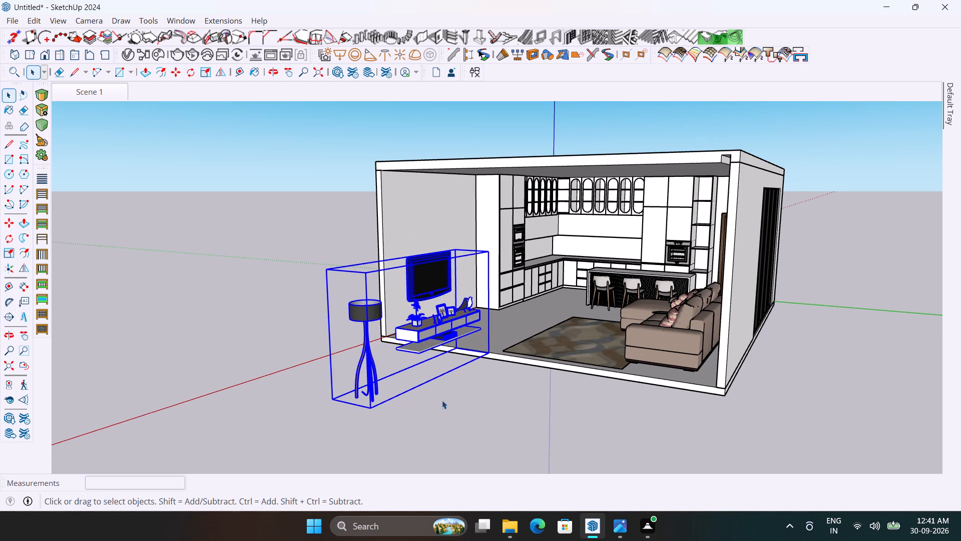
{"action": "scroll", "coordinate": [507, 348], "scroll_direction": "up", "scroll_amount": 2}
{"action": "middle_click_drag", "start_coordinate": [508, 363], "coordinate": [523, 373]}
{"action": "scroll", "coordinate": [457, 365], "scroll_direction": "up", "scroll_amount": 4}
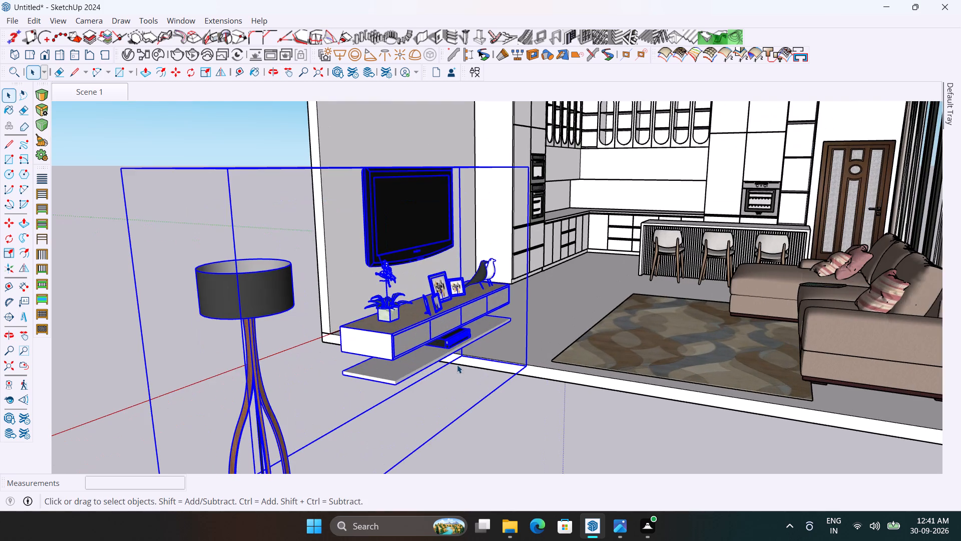
Move the TV unit and floor lamp set into the living room, with its base corner at the side wall beside the tall cabinets.
{"action": "key", "text": "m"}
{"action": "scroll", "coordinate": [457, 363], "scroll_direction": "up", "scroll_amount": 2}
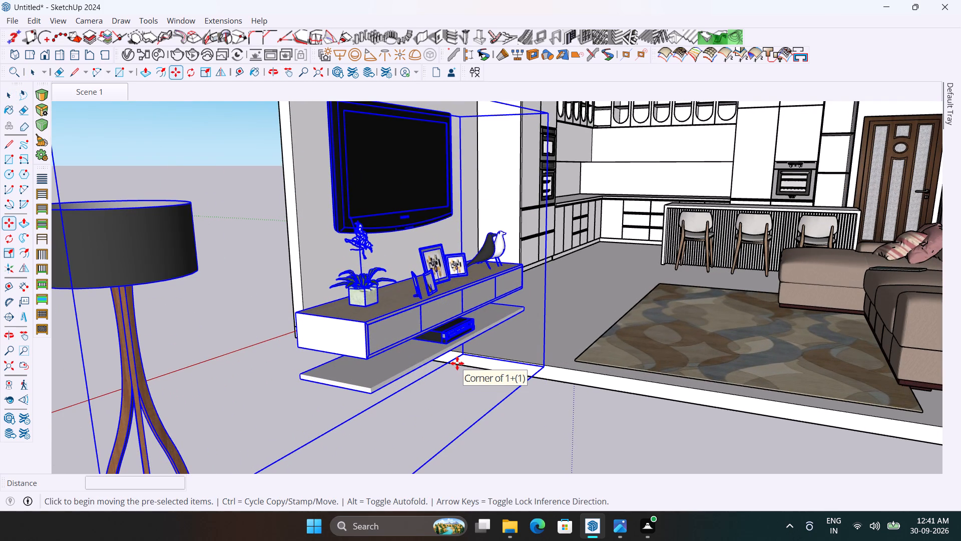
{"action": "left_click", "coordinate": [459, 353]}
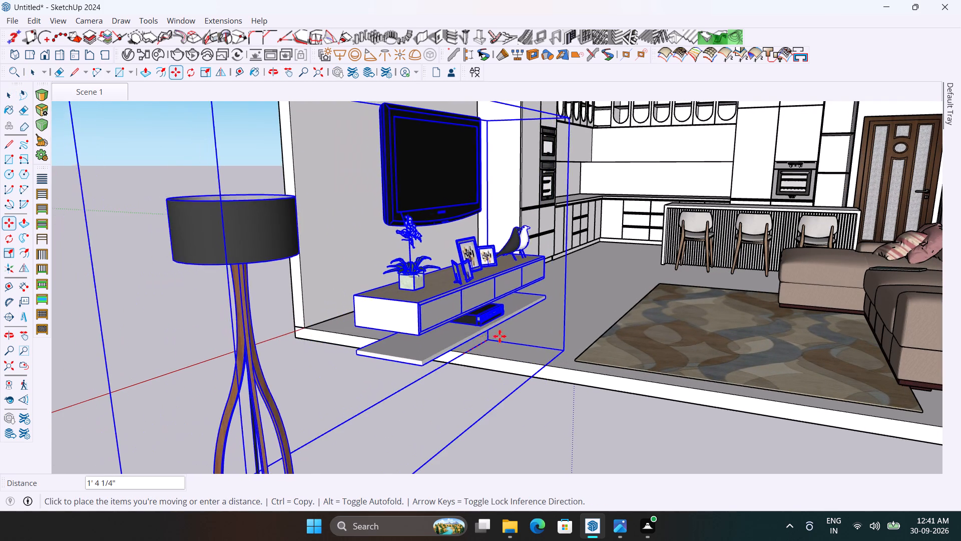
{"action": "scroll", "coordinate": [468, 223], "scroll_direction": "up", "scroll_amount": 2}
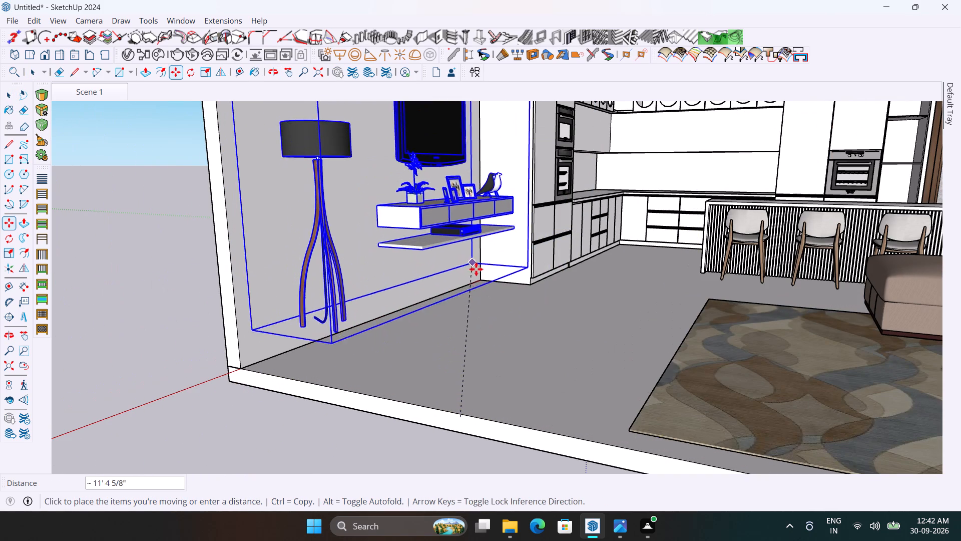
{"action": "left_click", "coordinate": [479, 277]}
{"action": "scroll", "coordinate": [479, 305], "scroll_direction": "down", "scroll_amount": 3}
{"action": "key", "text": "space"}
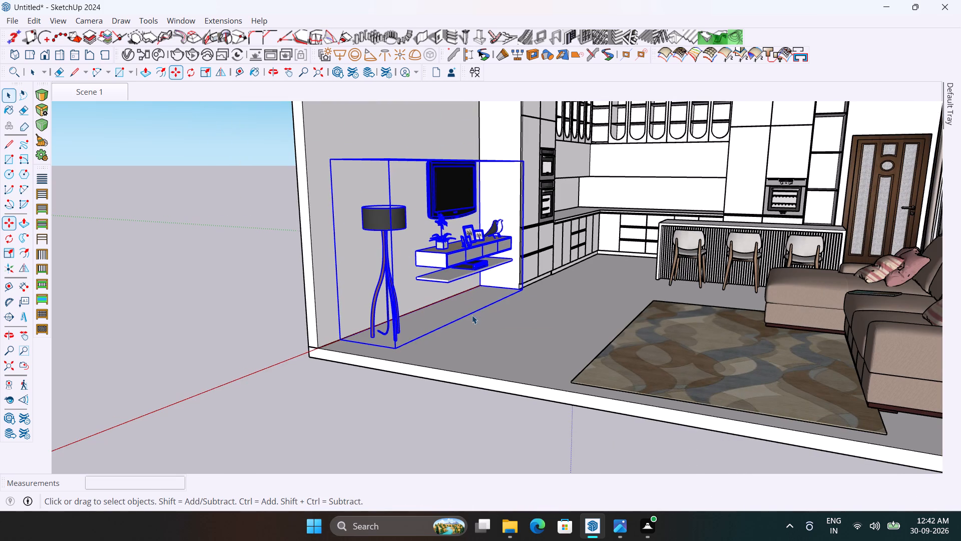
{"action": "left_click", "coordinate": [230, 319]}
Examine how the TV unit and floor lamp fit against the side wall, floor and tall cabinets.
{"action": "middle_click_drag", "start_coordinate": [460, 360], "coordinate": [329, 385]}
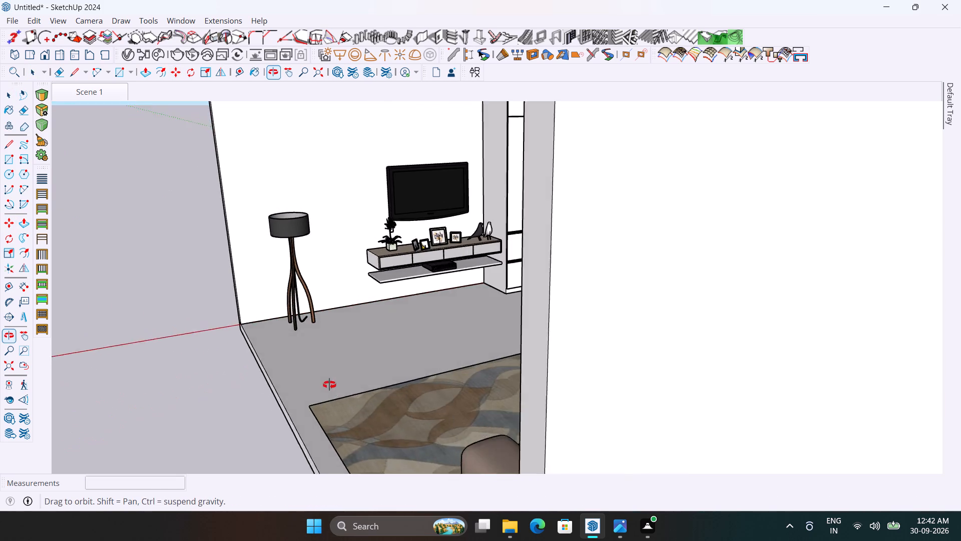
{"action": "middle_click_drag", "start_coordinate": [329, 385], "coordinate": [340, 387]}
{"action": "scroll", "coordinate": [445, 215], "scroll_direction": "up", "scroll_amount": 4}
{"action": "scroll", "coordinate": [483, 267], "scroll_direction": "up", "scroll_amount": 1}
{"action": "middle_click_drag", "start_coordinate": [484, 269], "coordinate": [584, 229]}
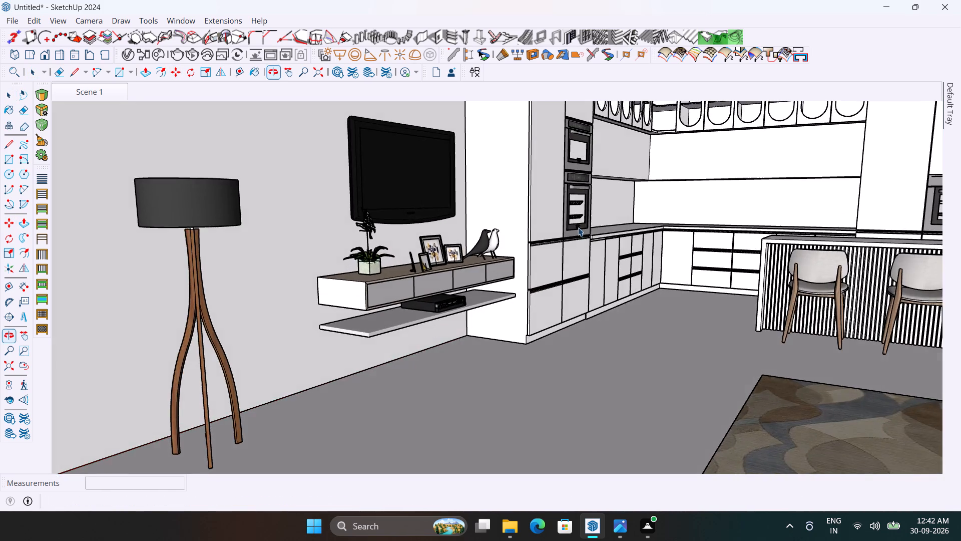
{"action": "scroll", "coordinate": [372, 300], "scroll_direction": "up", "scroll_amount": 3}
{"action": "scroll", "coordinate": [529, 257], "scroll_direction": "down", "scroll_amount": 4}
{"action": "scroll", "coordinate": [388, 314], "scroll_direction": "up", "scroll_amount": 4}
Move the TV unit and lamp set out past the side wall onto open ground, about 12' 8" away.
{"action": "left_click", "coordinate": [441, 305]}
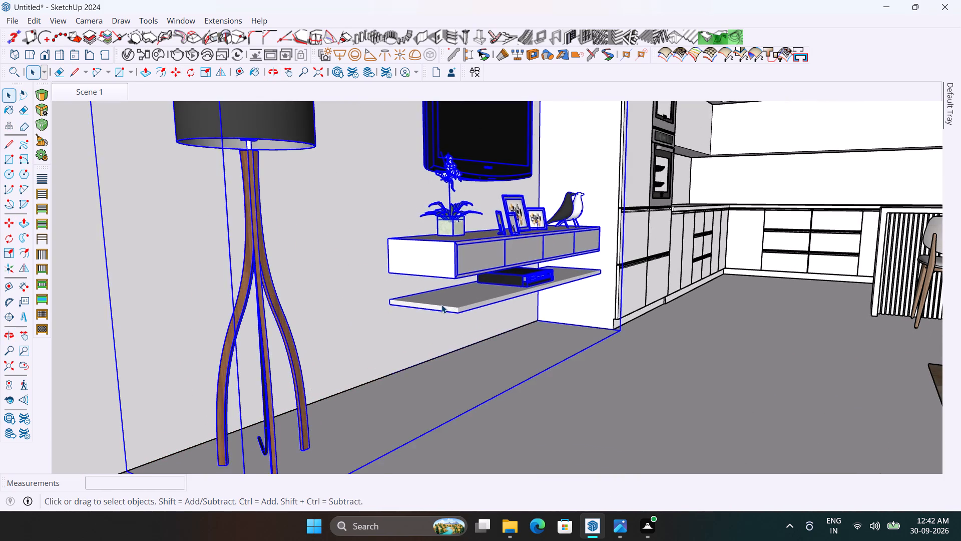
{"action": "scroll", "coordinate": [441, 305], "scroll_direction": "up", "scroll_amount": 1}
{"action": "scroll", "coordinate": [441, 305], "scroll_direction": "down", "scroll_amount": 9}
{"action": "scroll", "coordinate": [527, 313], "scroll_direction": "up", "scroll_amount": 4}
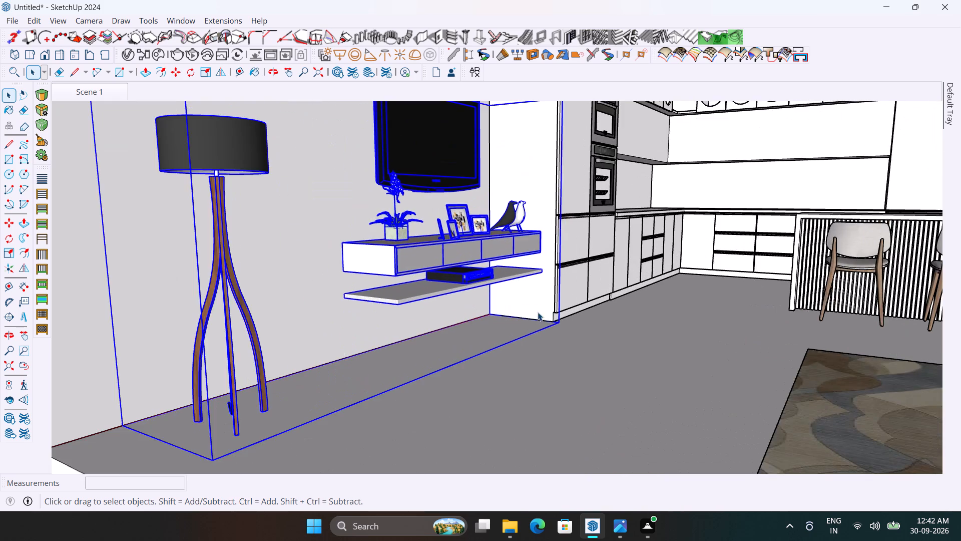
{"action": "scroll", "coordinate": [546, 311], "scroll_direction": "up", "scroll_amount": 2}
{"action": "key", "text": "m"}
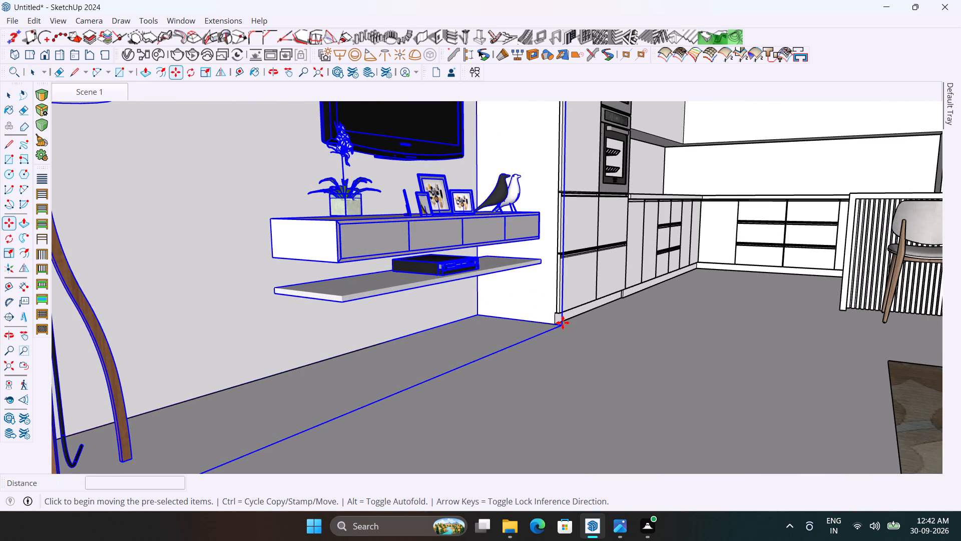
{"action": "scroll", "coordinate": [563, 323], "scroll_direction": "up", "scroll_amount": 2}
{"action": "left_click", "coordinate": [562, 325]}
{"action": "scroll", "coordinate": [460, 299], "scroll_direction": "down", "scroll_amount": 3}
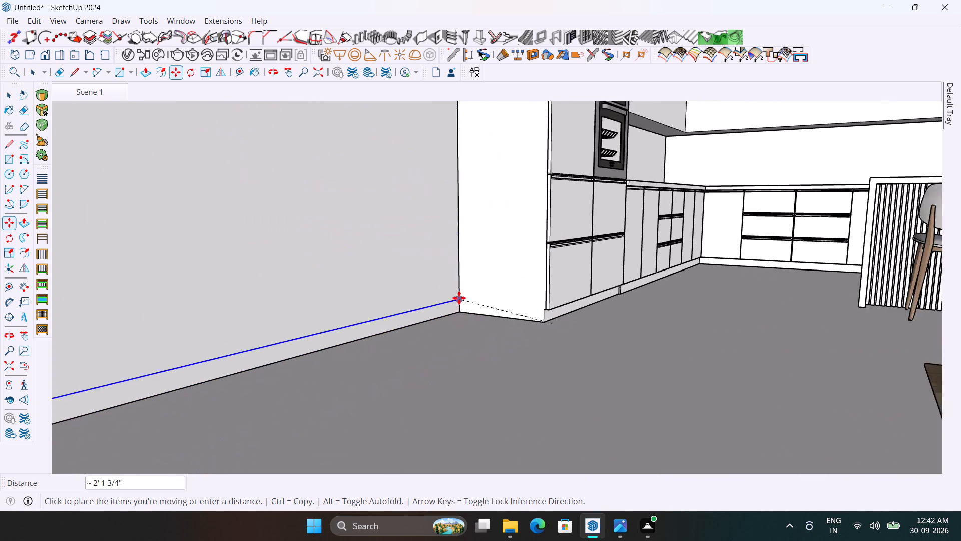
{"action": "scroll", "coordinate": [459, 298], "scroll_direction": "down", "scroll_amount": 9}
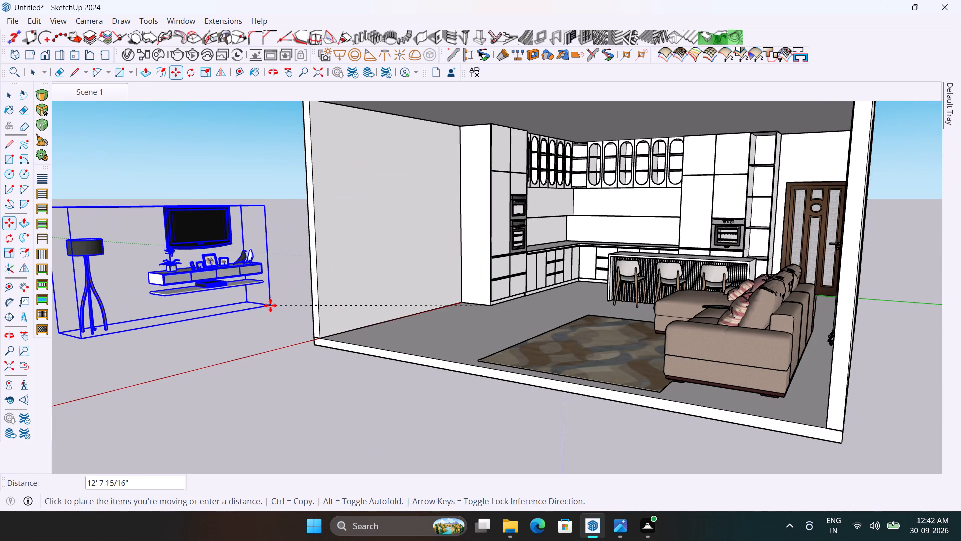
{"action": "left_click", "coordinate": [271, 306]}
Scale the TV unit and lamp set taller along the blue axis by a factor of about 1.43.
{"action": "scroll", "coordinate": [293, 310], "scroll_direction": "down", "scroll_amount": 3}
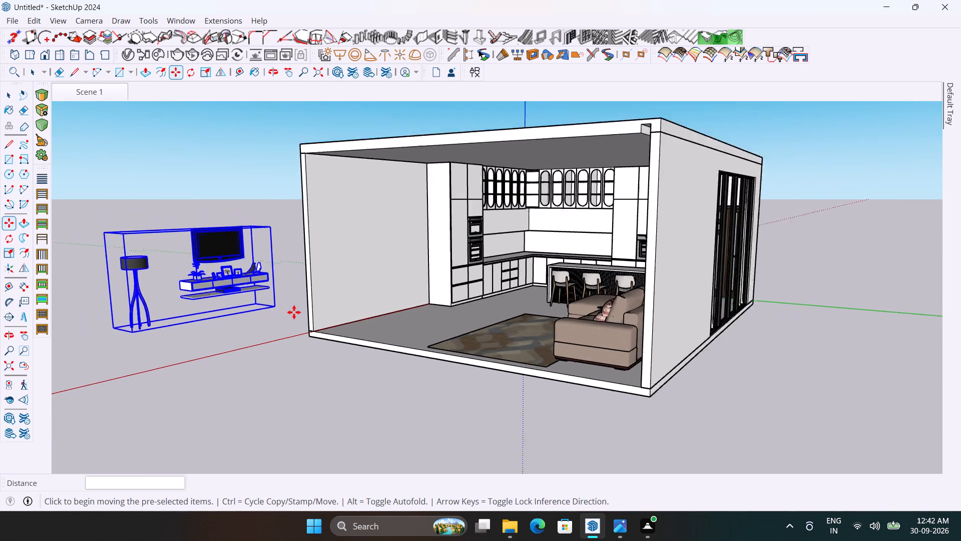
{"action": "middle_click_drag", "start_coordinate": [294, 316], "coordinate": [309, 361]}
{"action": "key", "text": "s"}
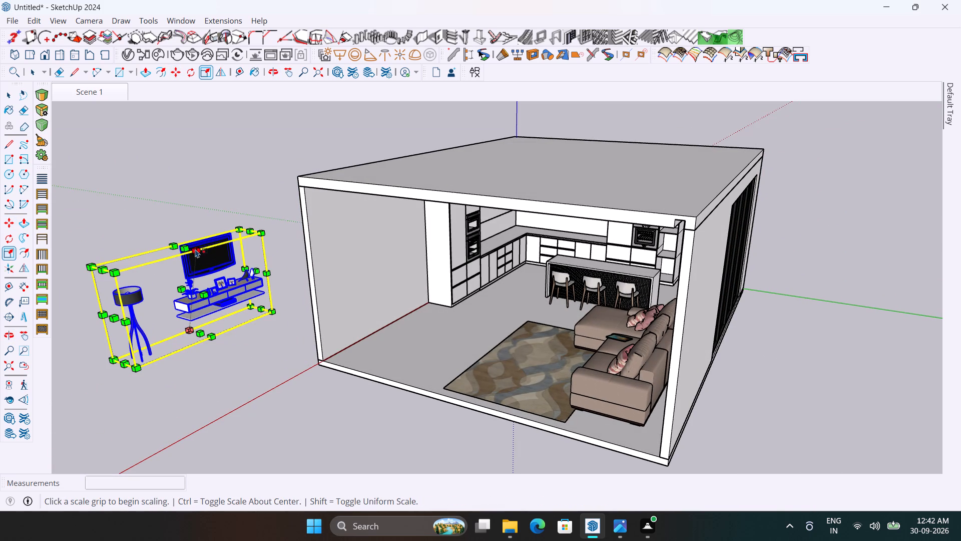
{"action": "left_click", "coordinate": [186, 247]}
{"action": "left_click", "coordinate": [175, 209]}
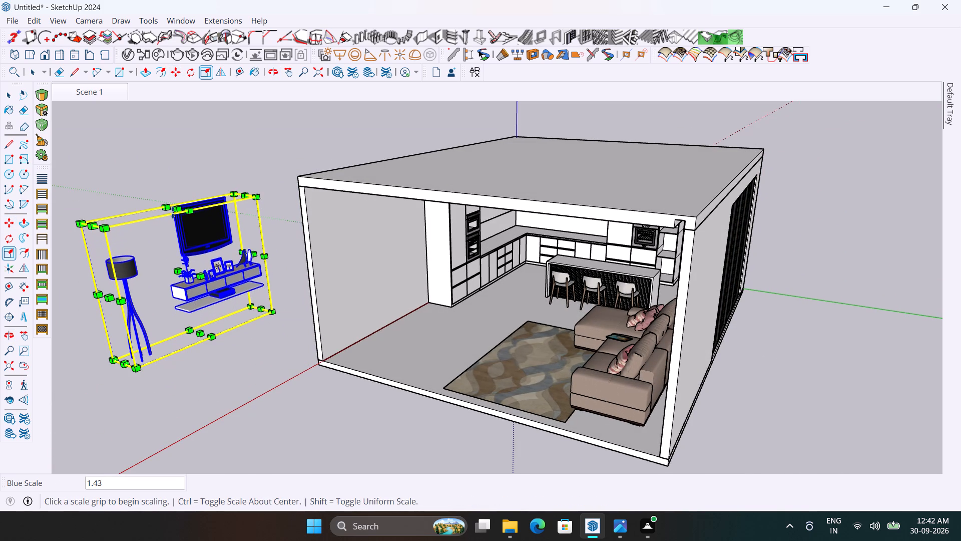
Stretch the TV unit and lamp set lengthwise by a green scale factor of about 1.56.
{"action": "scroll", "coordinate": [192, 294], "scroll_direction": "up", "scroll_amount": 2}
{"action": "left_click", "coordinate": [90, 298]}
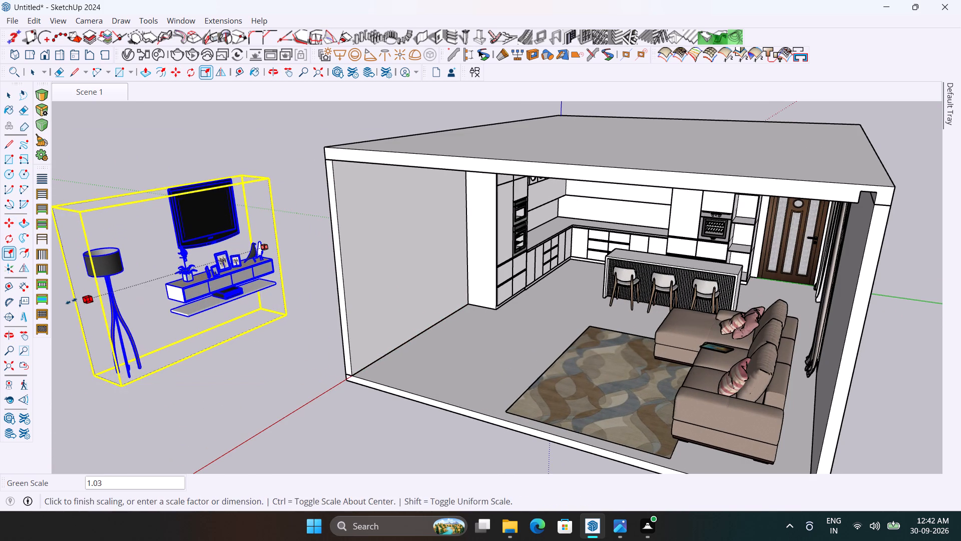
{"action": "scroll", "coordinate": [246, 271], "scroll_direction": "down", "scroll_amount": 3}
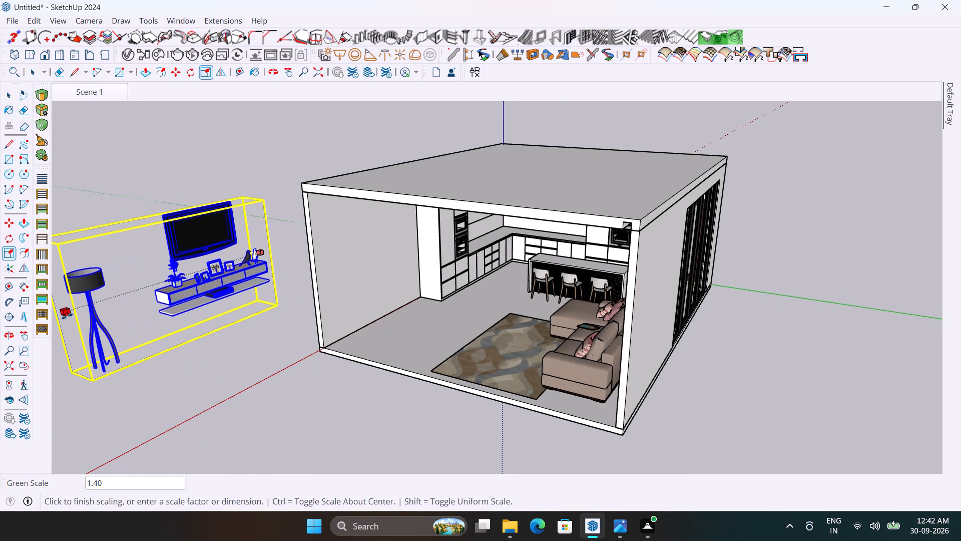
{"action": "scroll", "coordinate": [179, 296], "scroll_direction": "down", "scroll_amount": 3}
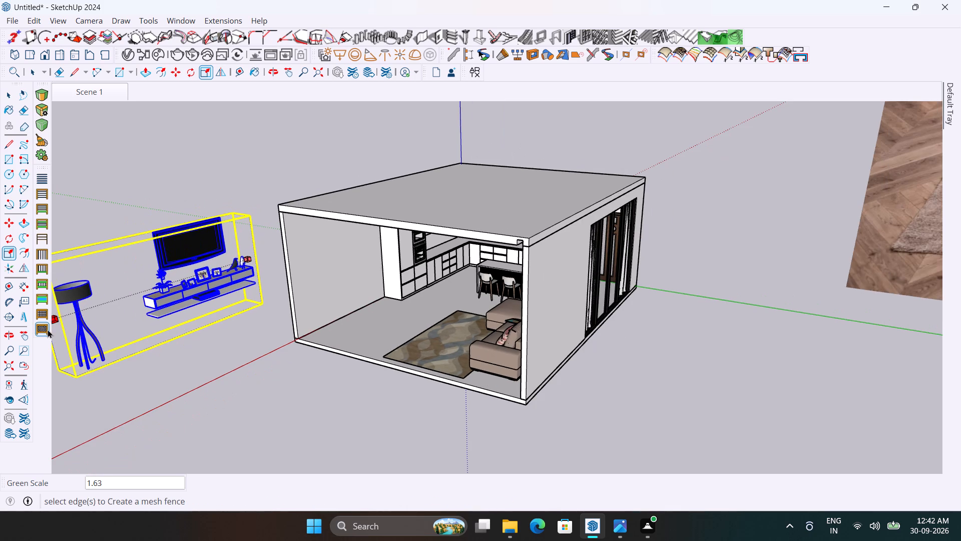
{"action": "left_click", "coordinate": [69, 332]}
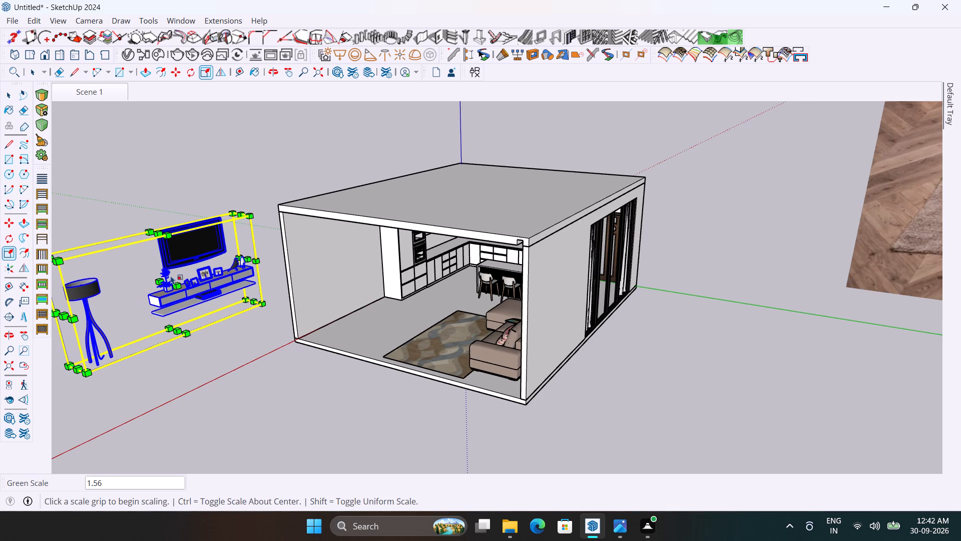
Fine-tune the set's height with another blue-axis scale and lengthen it by a green scale of about 1.06.
{"action": "scroll", "coordinate": [199, 226], "scroll_direction": "up", "scroll_amount": 4}
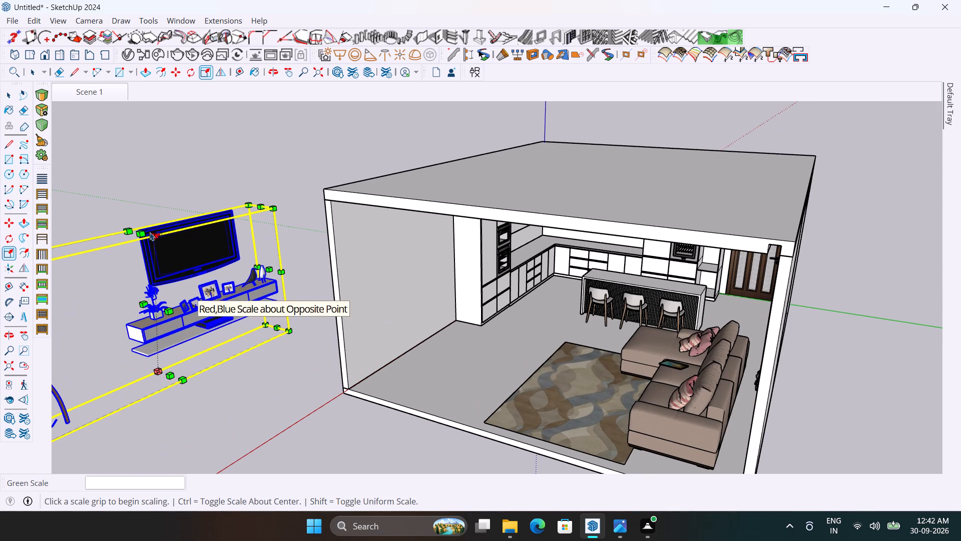
{"action": "left_click", "coordinate": [140, 232]}
{"action": "left_click", "coordinate": [141, 211]}
{"action": "scroll", "coordinate": [267, 268], "scroll_direction": "up", "scroll_amount": 2}
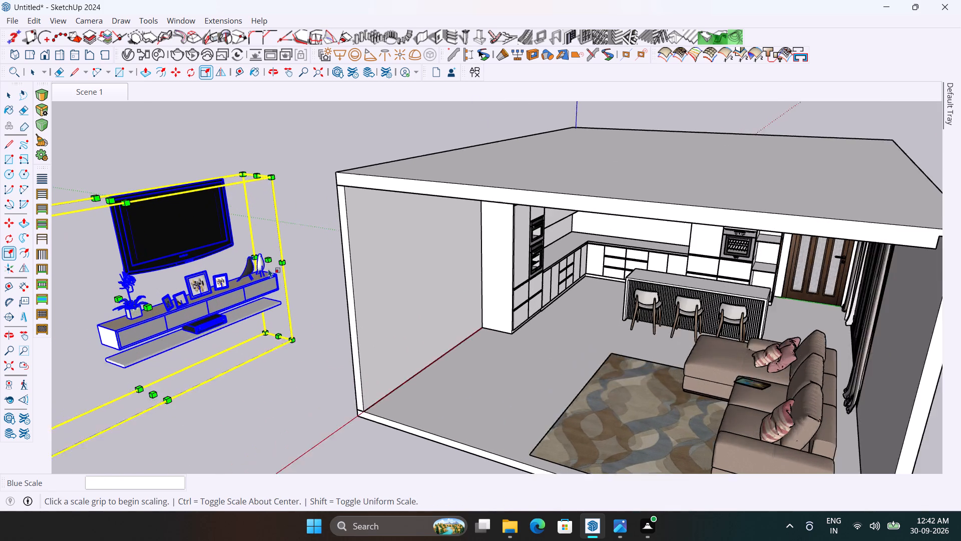
{"action": "scroll", "coordinate": [268, 268], "scroll_direction": "up", "scroll_amount": 1}
{"action": "left_click", "coordinate": [268, 259]}
{"action": "left_click", "coordinate": [283, 254]}
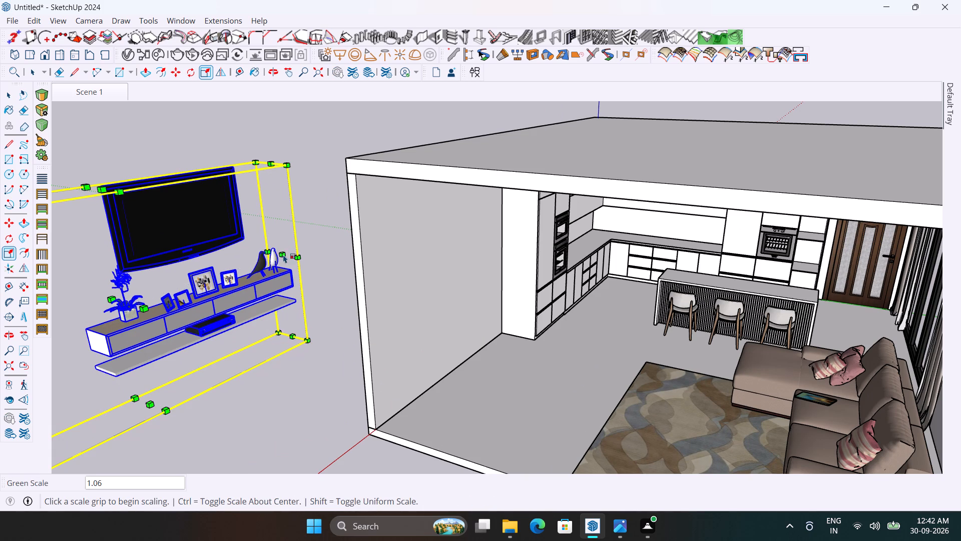
Explode the scaled component so the TV unit and the floor lamp become separate objects.
{"action": "scroll", "coordinate": [313, 259], "scroll_direction": "down", "scroll_amount": 3}
{"action": "key", "text": "space"}
{"action": "scroll", "coordinate": [323, 273], "scroll_direction": "down", "scroll_amount": 4}
{"action": "middle_click_drag", "start_coordinate": [294, 335], "coordinate": [295, 335]}
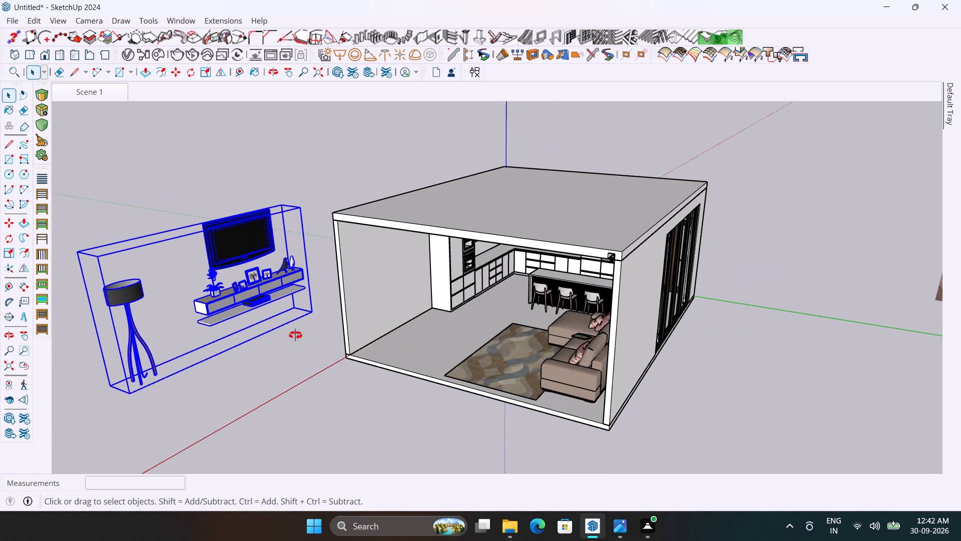
{"action": "middle_click_drag", "start_coordinate": [295, 335], "coordinate": [461, 318]}
{"action": "scroll", "coordinate": [231, 380], "scroll_direction": "up", "scroll_amount": 4}
{"action": "middle_click_drag", "start_coordinate": [297, 372], "coordinate": [300, 334]}
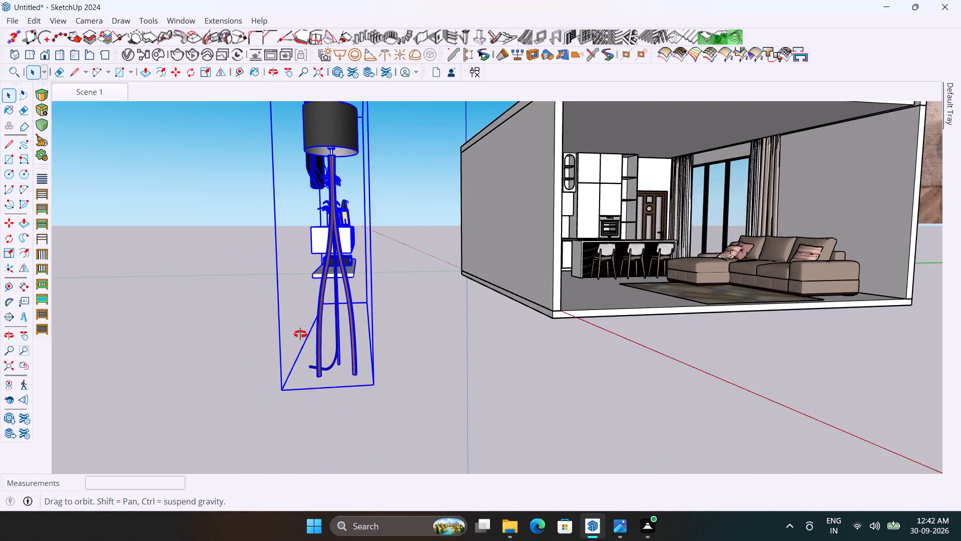
{"action": "middle_click_drag", "start_coordinate": [300, 334], "coordinate": [273, 355]}
{"action": "scroll", "coordinate": [274, 333], "scroll_direction": "down", "scroll_amount": 2}
{"action": "right_click", "coordinate": [274, 332]}
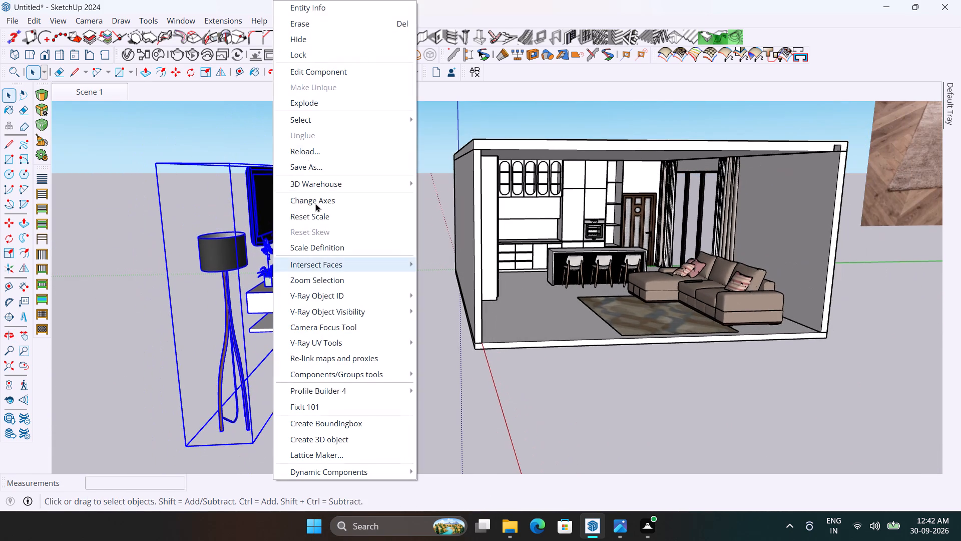
{"action": "left_click", "coordinate": [297, 108]}
{"action": "left_click", "coordinate": [390, 264]}
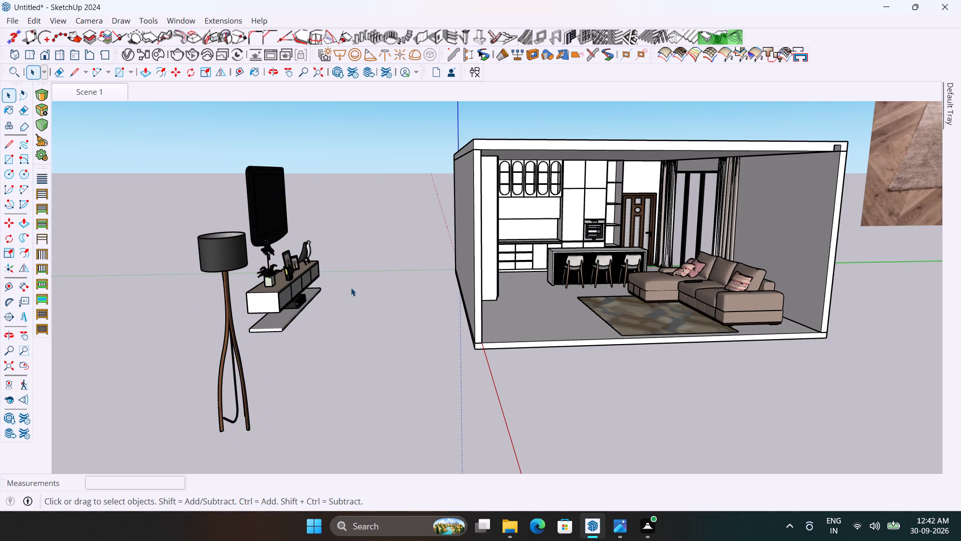
Move the TV unit alone, without the floor lamp, about 11' 9" onto the living room's side wall beside the tall cabinets.
{"action": "scroll", "coordinate": [313, 301], "scroll_direction": "up", "scroll_amount": 1}
{"action": "left_click", "coordinate": [256, 323]}
{"action": "scroll", "coordinate": [257, 323], "scroll_direction": "up", "scroll_amount": 2}
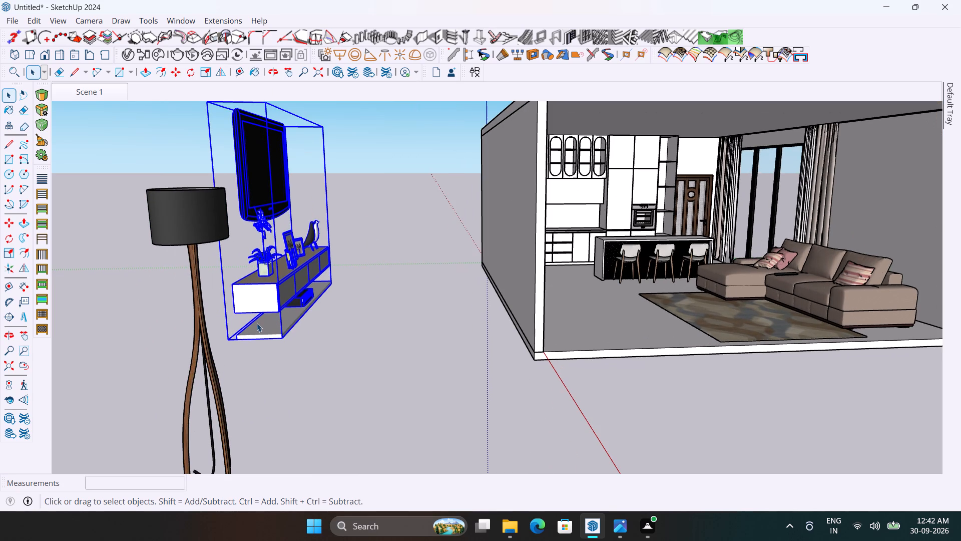
{"action": "key", "text": "m"}
{"action": "scroll", "coordinate": [231, 308], "scroll_direction": "up", "scroll_amount": 2}
{"action": "left_click", "coordinate": [235, 314]}
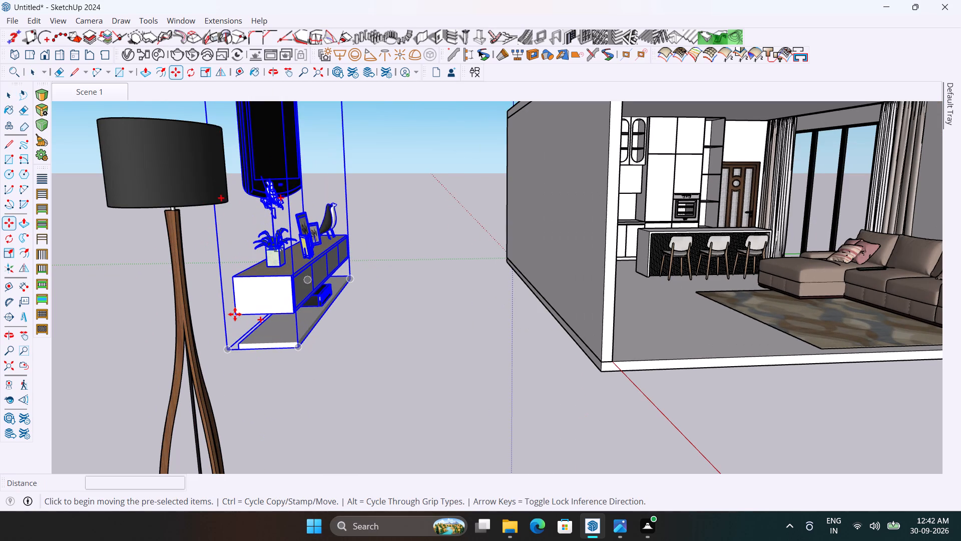
{"action": "scroll", "coordinate": [326, 327], "scroll_direction": "down", "scroll_amount": 7}
{"action": "middle_click_drag", "start_coordinate": [569, 312], "coordinate": [484, 313]}
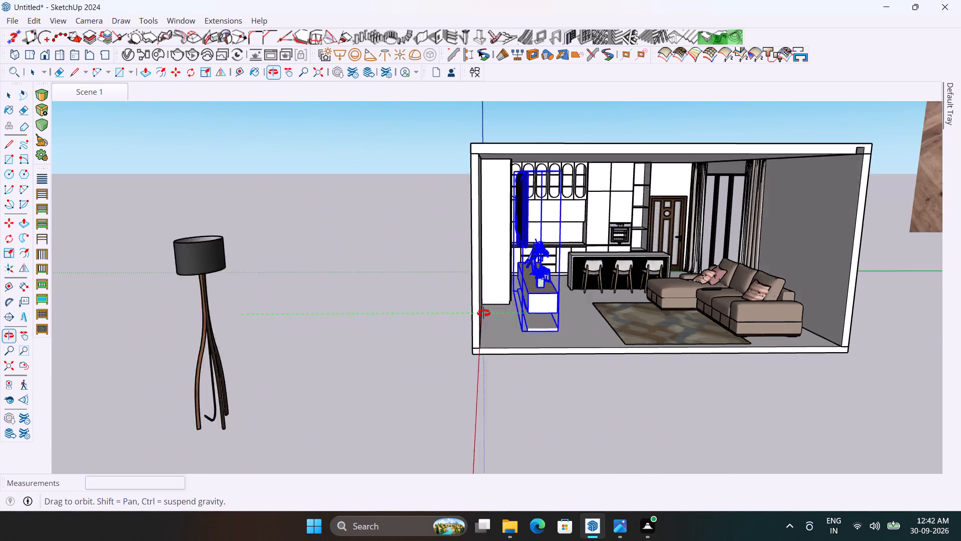
{"action": "middle_click_drag", "start_coordinate": [484, 313], "coordinate": [374, 321]}
{"action": "scroll", "coordinate": [318, 282], "scroll_direction": "up", "scroll_amount": 2}
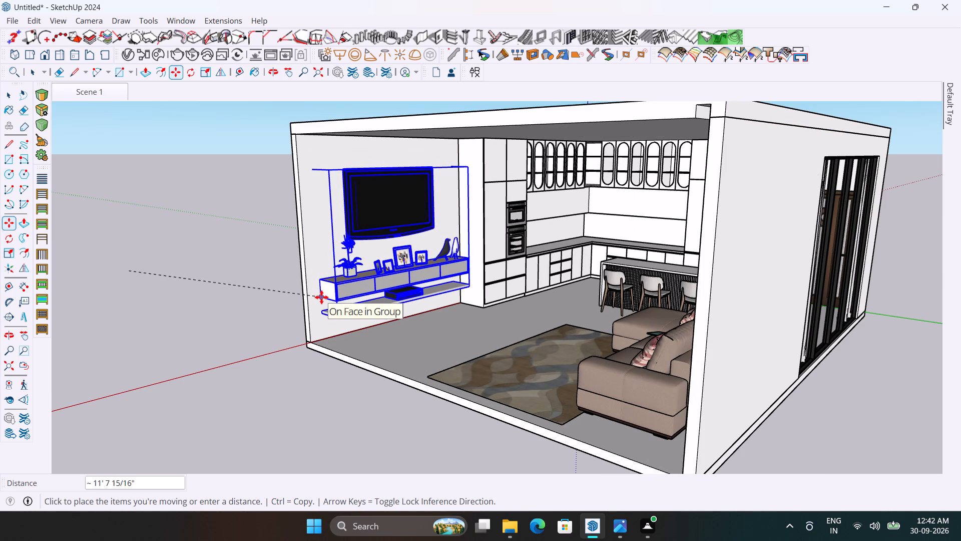
{"action": "scroll", "coordinate": [321, 297], "scroll_direction": "up", "scroll_amount": 3}
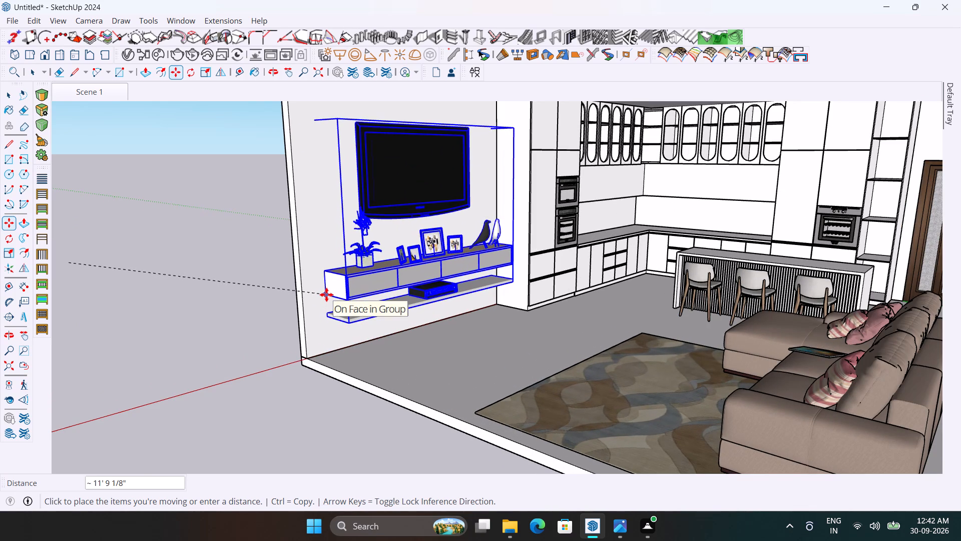
{"action": "left_click", "coordinate": [326, 295]}
{"action": "scroll", "coordinate": [330, 306], "scroll_direction": "down", "scroll_amount": 4}
{"action": "key", "text": "space"}
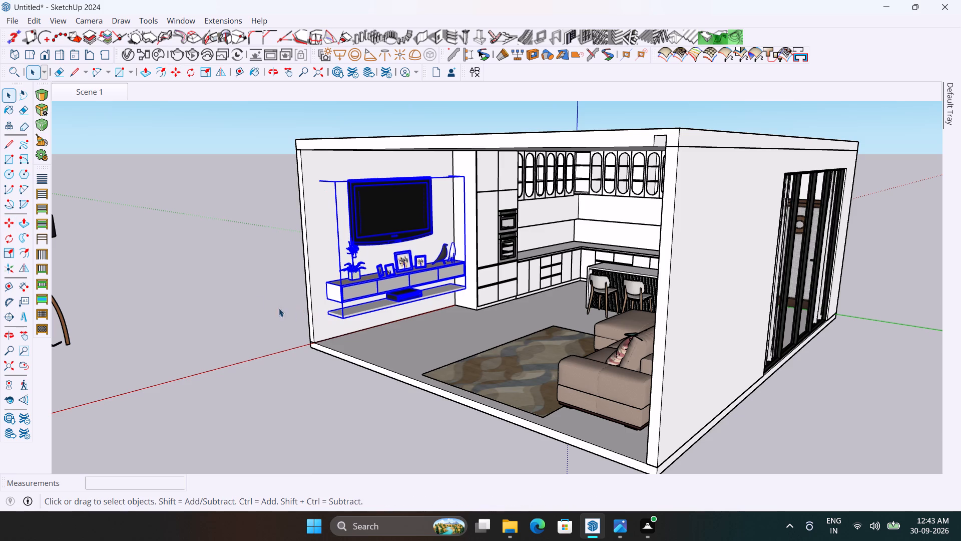
{"action": "left_click", "coordinate": [245, 295]}
Examine the wall-mounted TV unit's size and position relative to the tall cabinets, rug and sofa.
{"action": "middle_click_drag", "start_coordinate": [331, 296], "coordinate": [488, 275]}
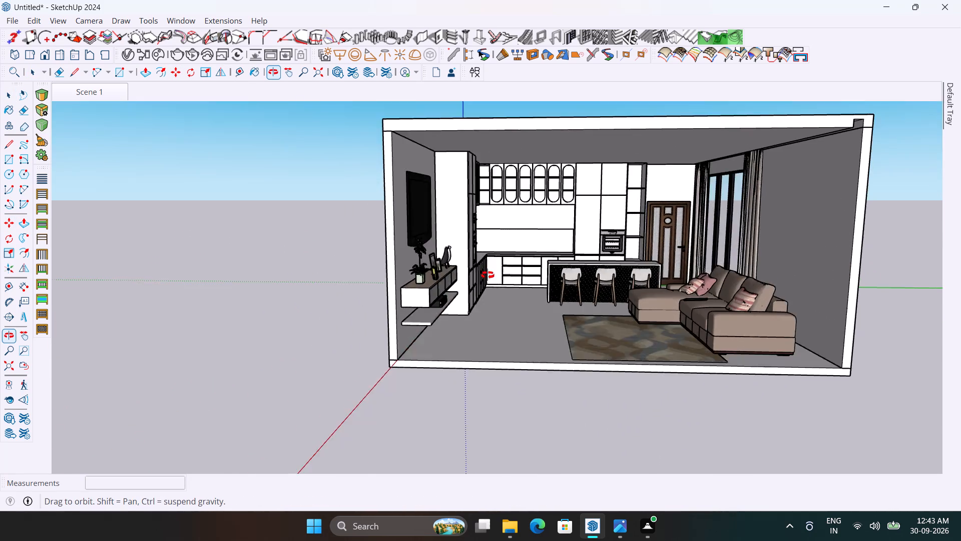
{"action": "middle_click_drag", "start_coordinate": [488, 275], "coordinate": [517, 270]}
{"action": "scroll", "coordinate": [478, 268], "scroll_direction": "up", "scroll_amount": 3}
{"action": "middle_click_drag", "start_coordinate": [455, 286], "coordinate": [369, 302]}
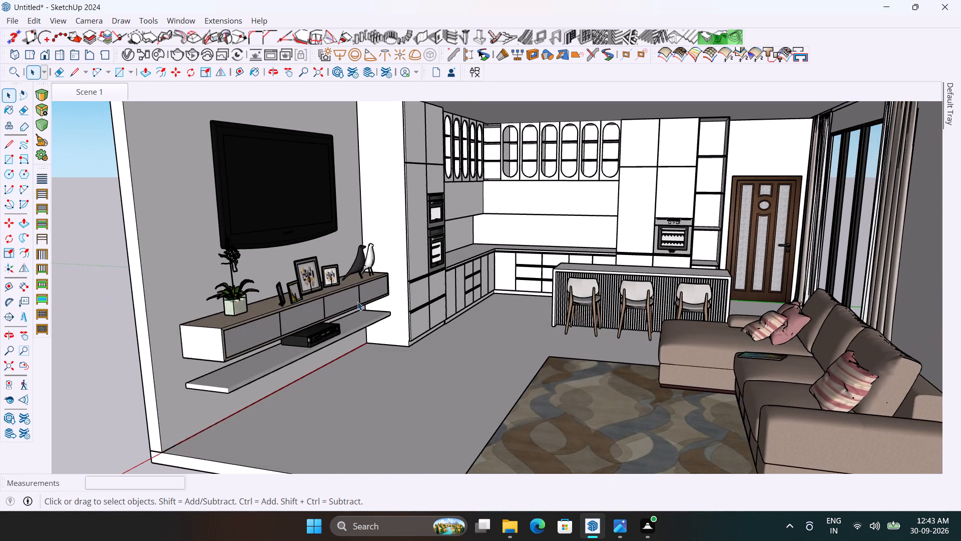
{"action": "scroll", "coordinate": [401, 325], "scroll_direction": "down", "scroll_amount": 2}
{"action": "scroll", "coordinate": [310, 310], "scroll_direction": "up", "scroll_amount": 2}
{"action": "left_click", "coordinate": [321, 324]}
{"action": "scroll", "coordinate": [418, 333], "scroll_direction": "down", "scroll_amount": 1}
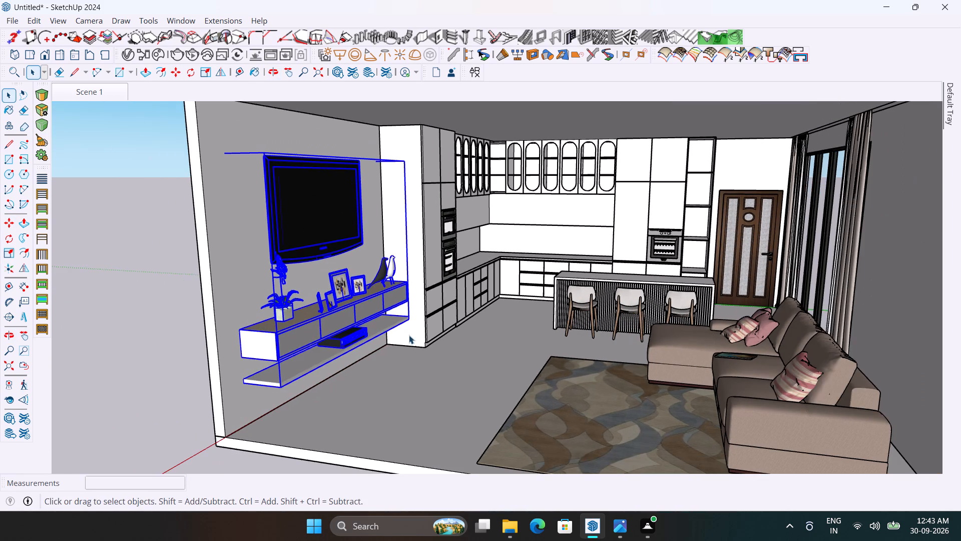
{"action": "middle_click_drag", "start_coordinate": [358, 357], "coordinate": [342, 316]}
{"action": "scroll", "coordinate": [349, 312], "scroll_direction": "down", "scroll_amount": 2}
{"action": "middle_click_drag", "start_coordinate": [352, 317], "coordinate": [334, 329]}
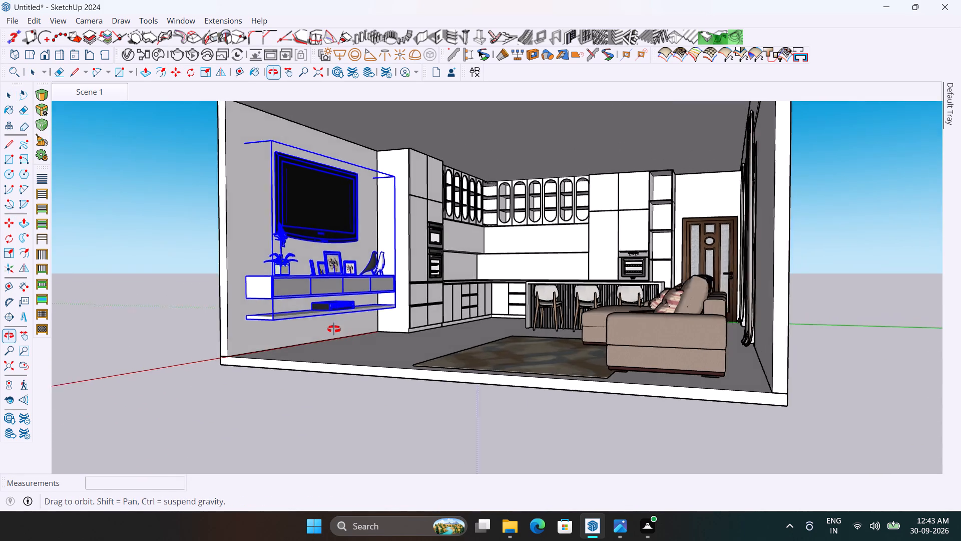
Shorten the wall-mounted TV unit with a red-axis scale of about 0.83.
{"action": "middle_click_drag", "start_coordinate": [334, 329], "coordinate": [301, 347]}
{"action": "key", "text": "s"}
{"action": "scroll", "coordinate": [255, 274], "scroll_direction": "up", "scroll_amount": 3}
{"action": "middle_click_drag", "start_coordinate": [259, 275], "coordinate": [291, 310]}
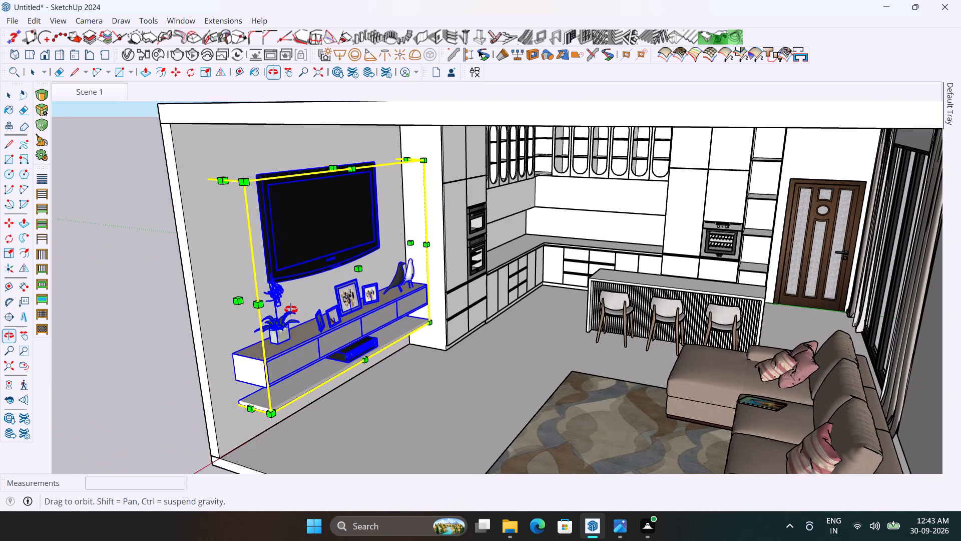
{"action": "middle_click_drag", "start_coordinate": [291, 310], "coordinate": [292, 311]}
{"action": "left_click", "coordinate": [238, 303]}
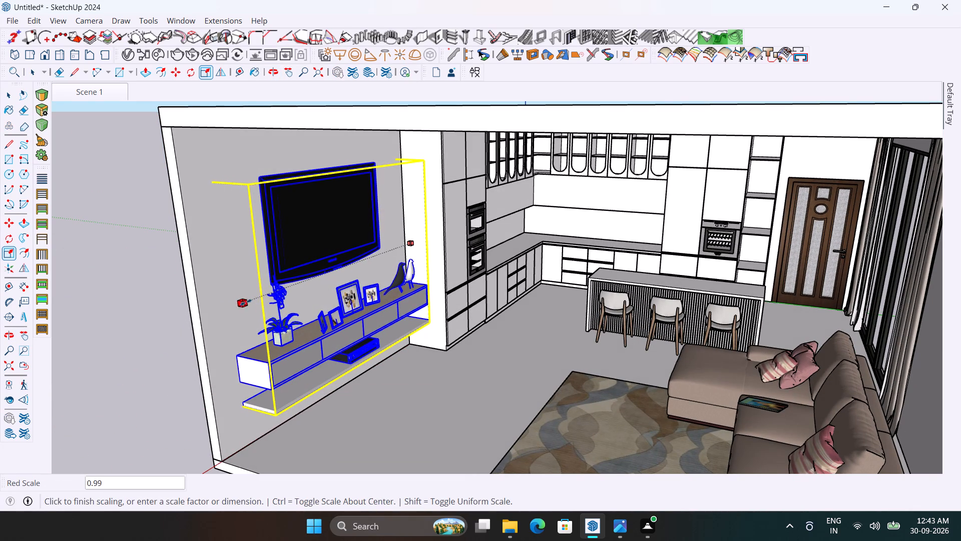
{"action": "left_click", "coordinate": [280, 290]}
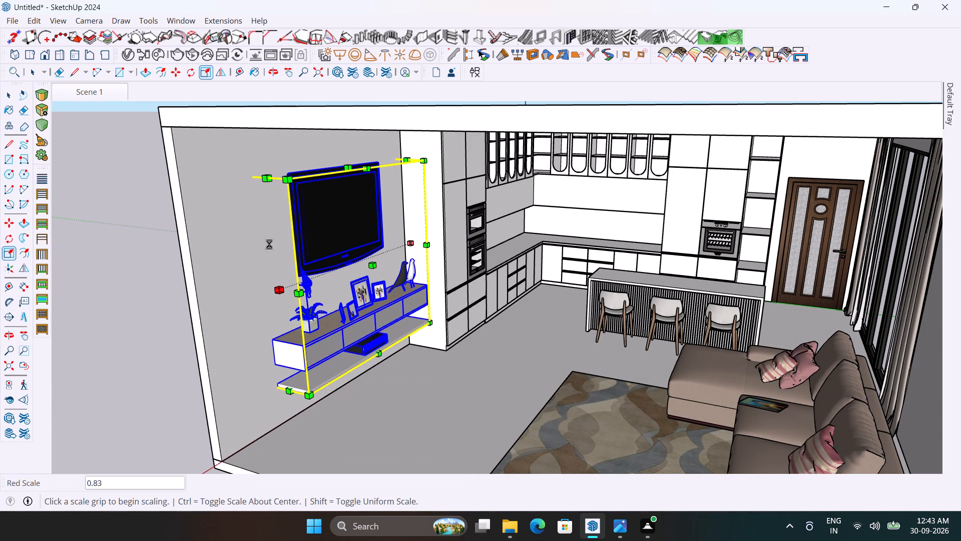
Reduce the TV unit's height with a blue-axis scale of about 0.81 and deselect it.
{"action": "left_click", "coordinate": [352, 167]}
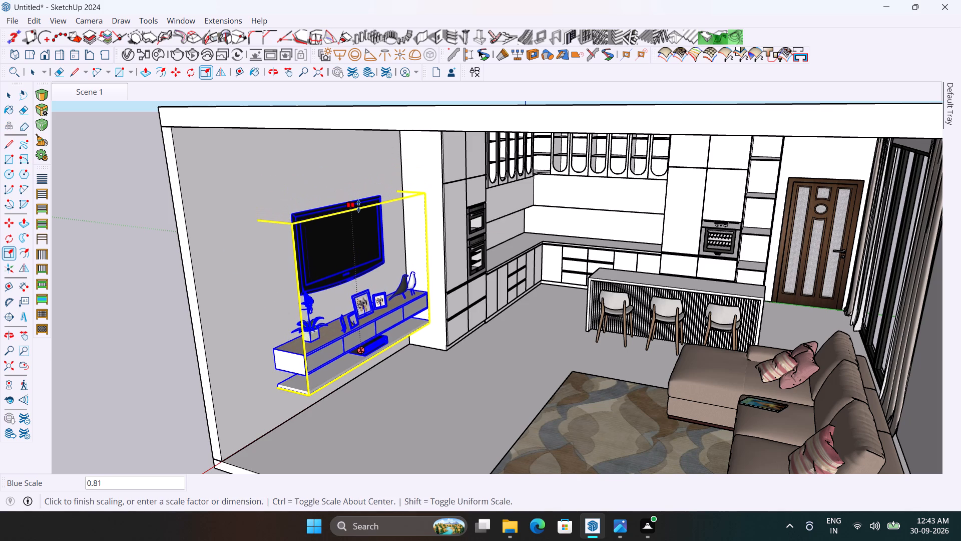
{"action": "left_click", "coordinate": [358, 206]}
{"action": "key", "text": "space"}
{"action": "key", "text": "space"}
{"action": "key", "text": "space"}
{"action": "key", "text": "space"}
{"action": "key", "text": "space"}
{"action": "key", "text": "space"}
{"action": "key", "text": "space"}
{"action": "key", "text": "space"}
{"action": "key", "text": "space"}
{"action": "key", "text": "space"}
{"action": "key", "text": "space"}
{"action": "key", "text": "space"}
{"action": "key", "text": "space"}
{"action": "key", "text": "space"}
{"action": "key", "text": "space"}
{"action": "key", "text": "space"}
{"action": "key", "text": "space"}
{"action": "key", "text": "space"}
{"action": "key", "text": "space"}
{"action": "key", "text": "space"}
{"action": "middle_click_drag", "start_coordinate": [319, 210], "coordinate": [271, 159]}
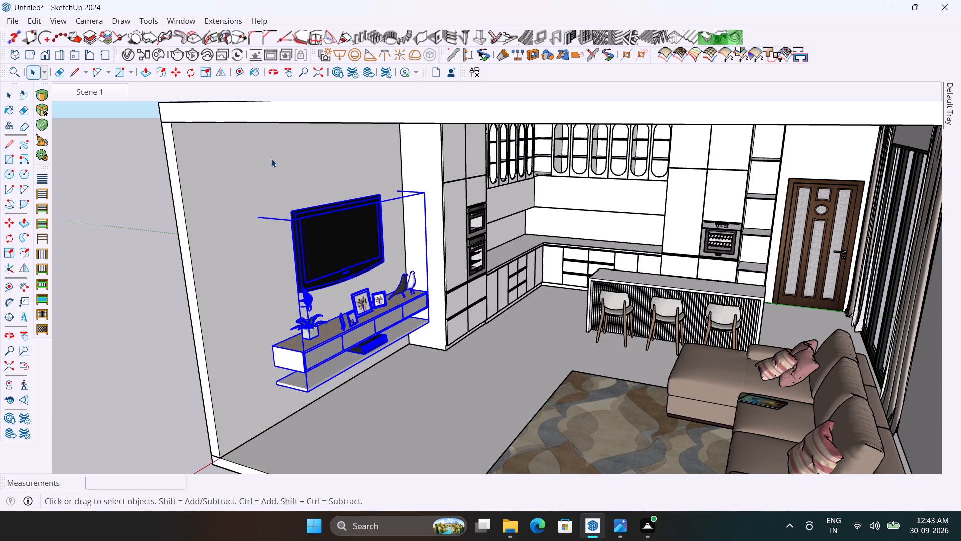
{"action": "middle_click_drag", "start_coordinate": [271, 159], "coordinate": [271, 158]}
{"action": "left_click", "coordinate": [172, 267]}
Examine the resized TV unit's proportions and the gap between it and the tall cabinets from several angles.
{"action": "middle_click_drag", "start_coordinate": [364, 298], "coordinate": [312, 214]}
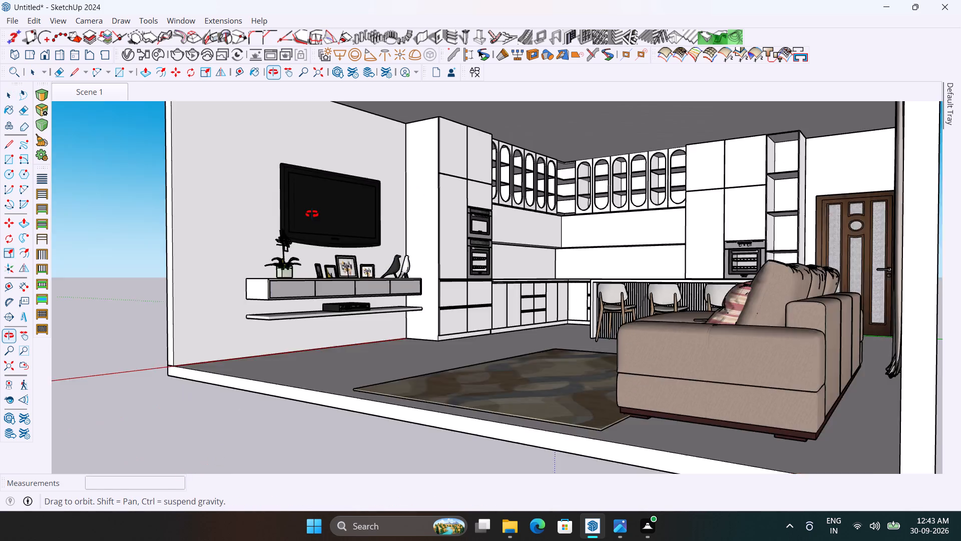
{"action": "middle_click_drag", "start_coordinate": [312, 214], "coordinate": [293, 252]}
{"action": "scroll", "coordinate": [291, 269], "scroll_direction": "up", "scroll_amount": 3}
{"action": "middle_click_drag", "start_coordinate": [348, 279], "coordinate": [394, 226]}
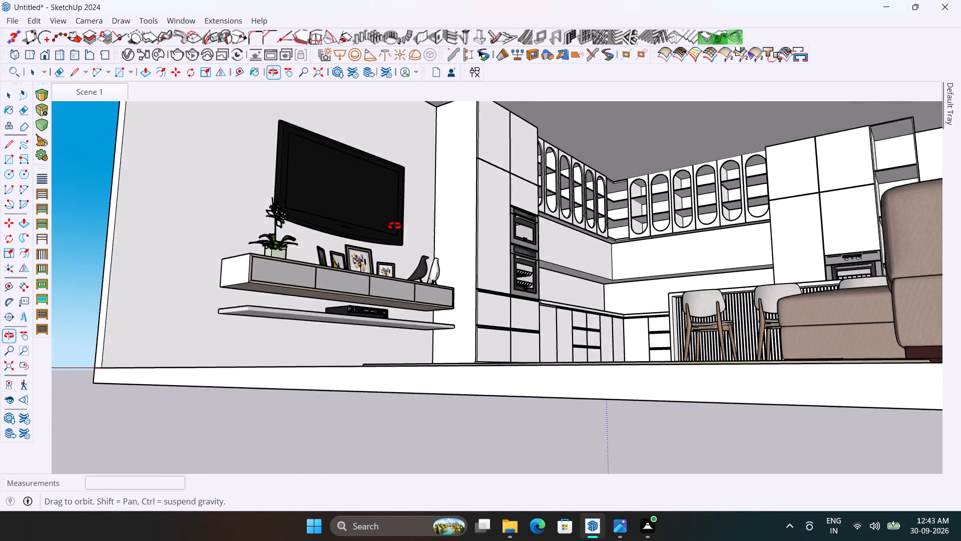
{"action": "middle_click_drag", "start_coordinate": [394, 226], "coordinate": [317, 307]}
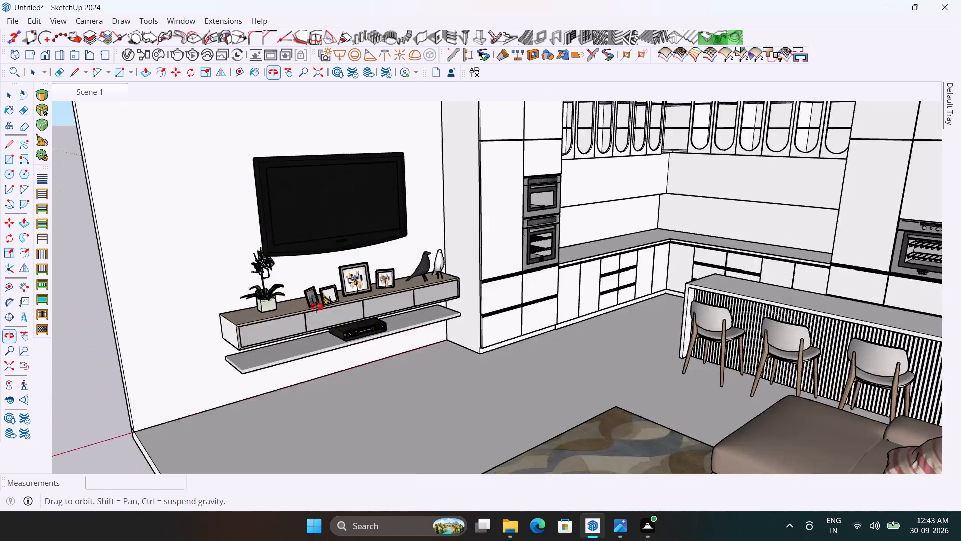
{"action": "middle_click_drag", "start_coordinate": [317, 307], "coordinate": [355, 289]}
{"action": "scroll", "coordinate": [485, 256], "scroll_direction": "down", "scroll_amount": 2}
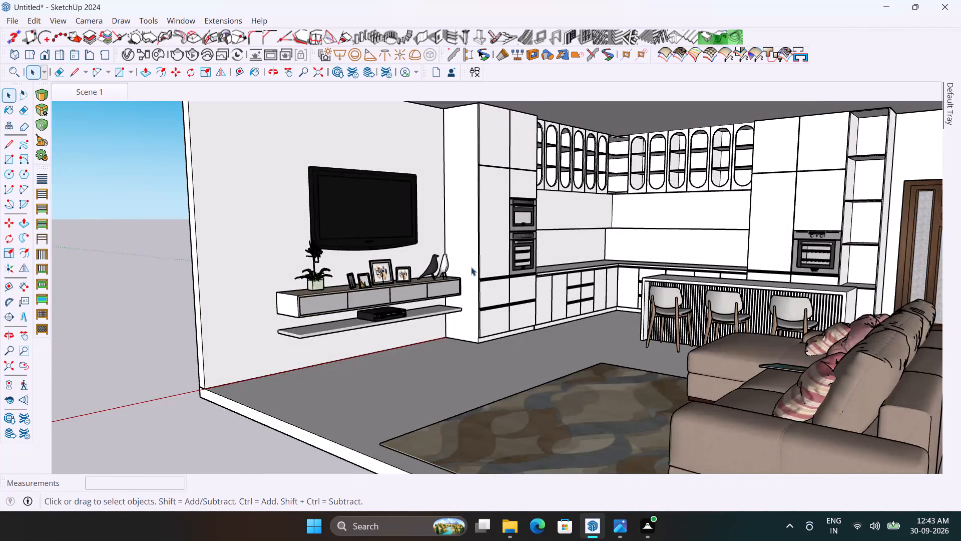
{"action": "scroll", "coordinate": [471, 267], "scroll_direction": "down", "scroll_amount": 3}
{"action": "scroll", "coordinate": [445, 274], "scroll_direction": "up", "scroll_amount": 9}
Move the TV unit about 4 3/4" along the wall toward the tall oven cabinet, closing the gap.
{"action": "middle_click_drag", "start_coordinate": [460, 279], "coordinate": [383, 322]}
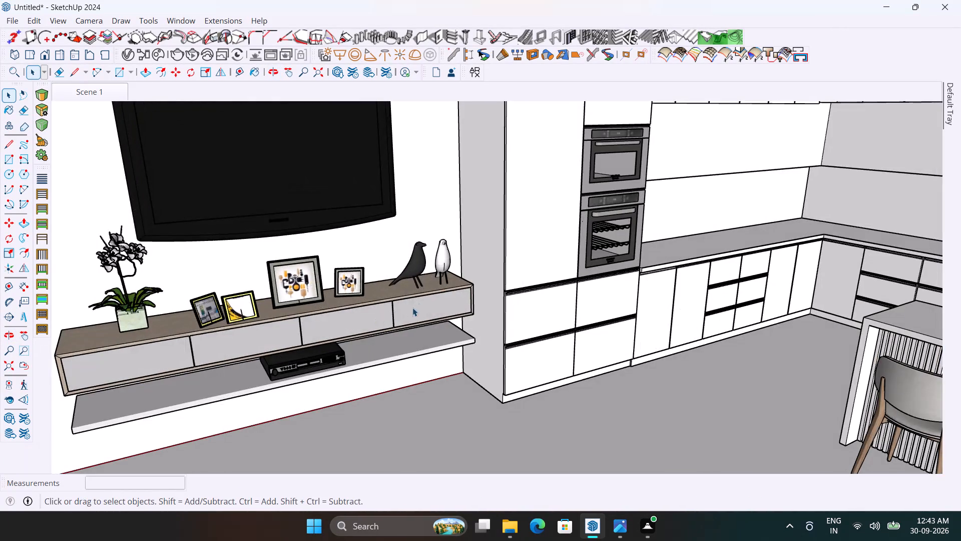
{"action": "left_click", "coordinate": [419, 301]}
{"action": "scroll", "coordinate": [449, 260], "scroll_direction": "up", "scroll_amount": 8}
{"action": "middle_click_drag", "start_coordinate": [456, 275], "coordinate": [406, 280]}
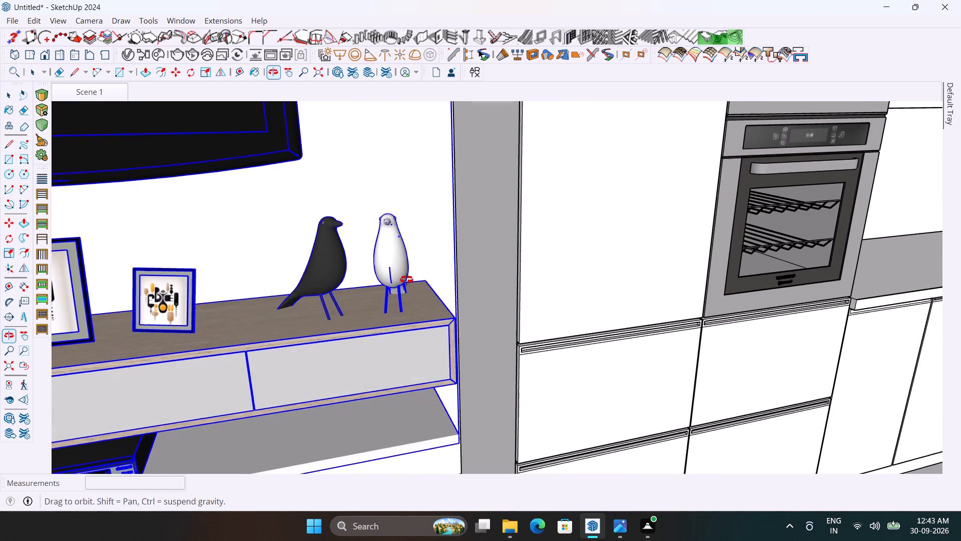
{"action": "middle_click_drag", "start_coordinate": [406, 280], "coordinate": [404, 280]}
{"action": "key", "text": "m"}
{"action": "scroll", "coordinate": [387, 276], "scroll_direction": "up", "scroll_amount": 3}
{"action": "scroll", "coordinate": [441, 299], "scroll_direction": "up", "scroll_amount": 3}
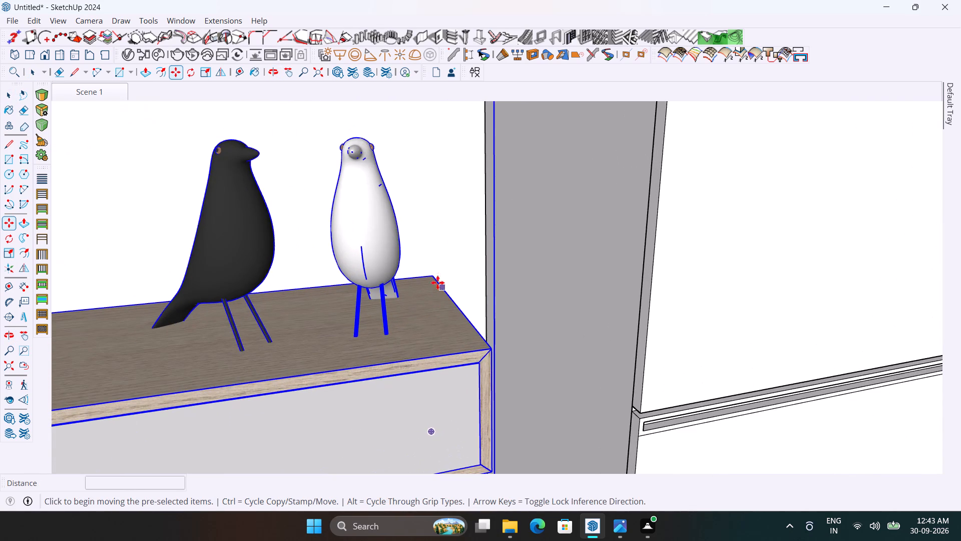
{"action": "left_click", "coordinate": [432, 274]}
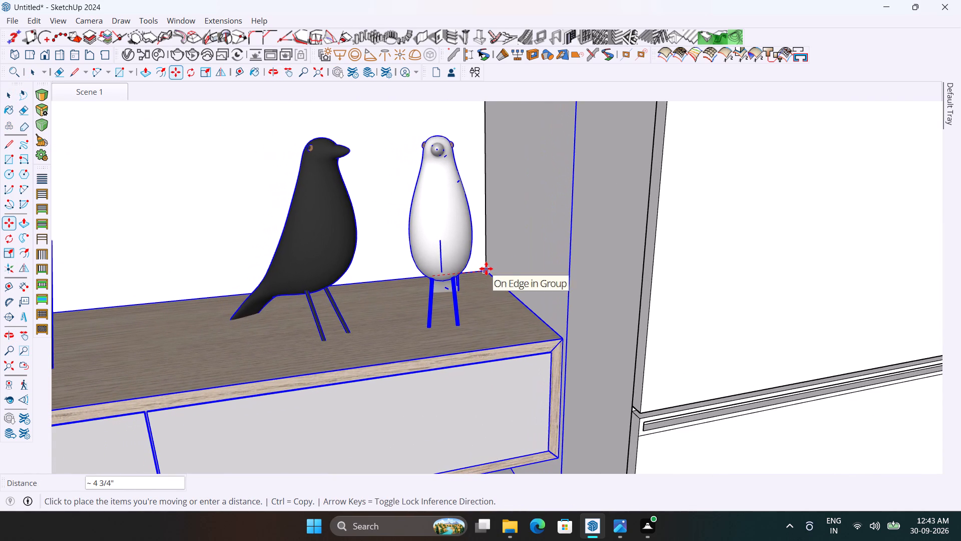
{"action": "left_click", "coordinate": [486, 268]}
{"action": "scroll", "coordinate": [566, 239], "scroll_direction": "down", "scroll_amount": 19}
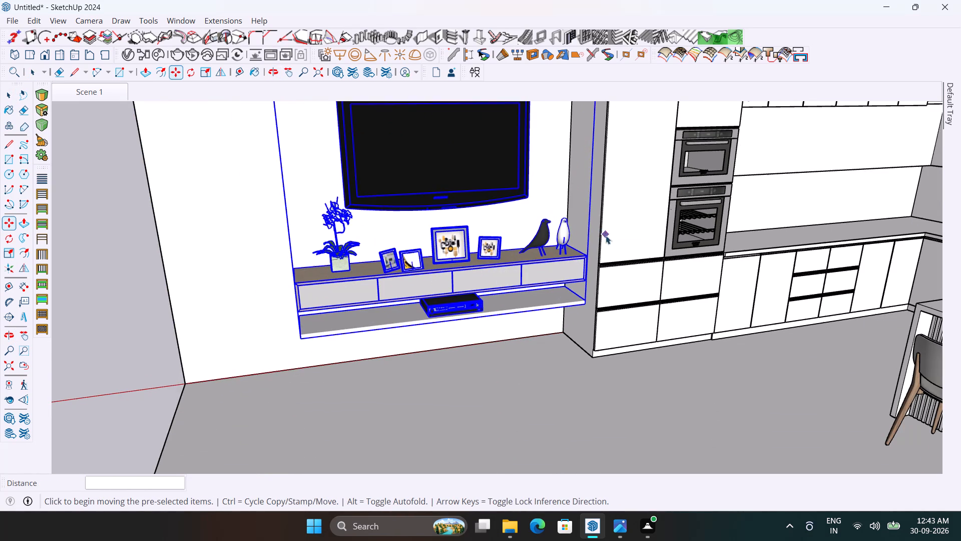
{"action": "key", "text": "space"}
{"action": "left_click", "coordinate": [130, 281]}
Move the floor lamp about 15' 3 3/4" into the living room, beside the TV unit at the room's open edge.
{"action": "scroll", "coordinate": [510, 219], "scroll_direction": "down", "scroll_amount": 5}
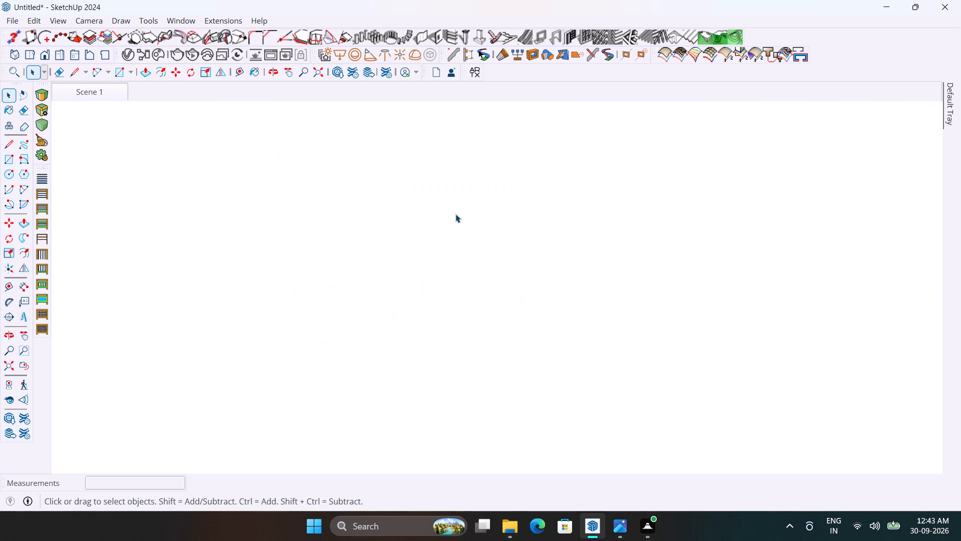
{"action": "left_click", "coordinate": [106, 85]}
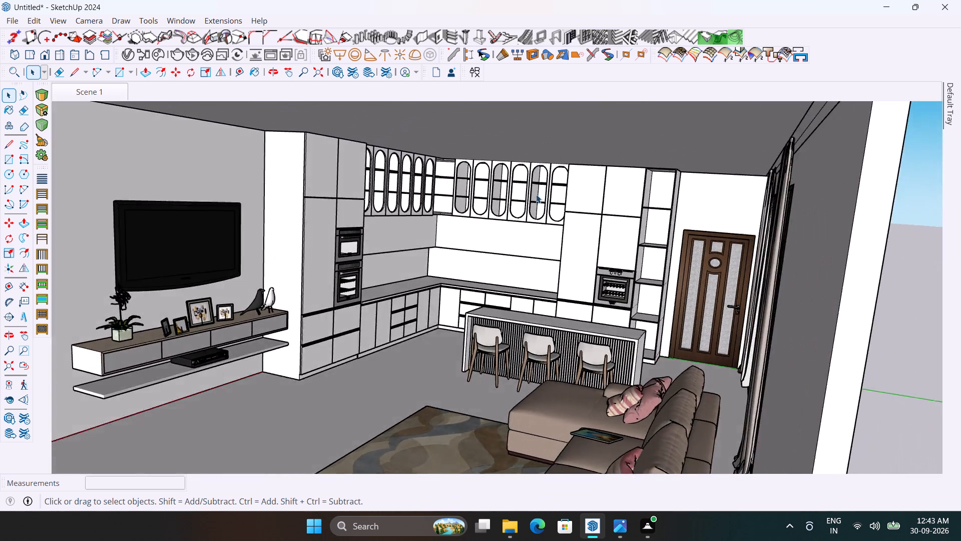
{"action": "scroll", "coordinate": [553, 213], "scroll_direction": "down", "scroll_amount": 4}
{"action": "scroll", "coordinate": [414, 243], "scroll_direction": "up", "scroll_amount": 3}
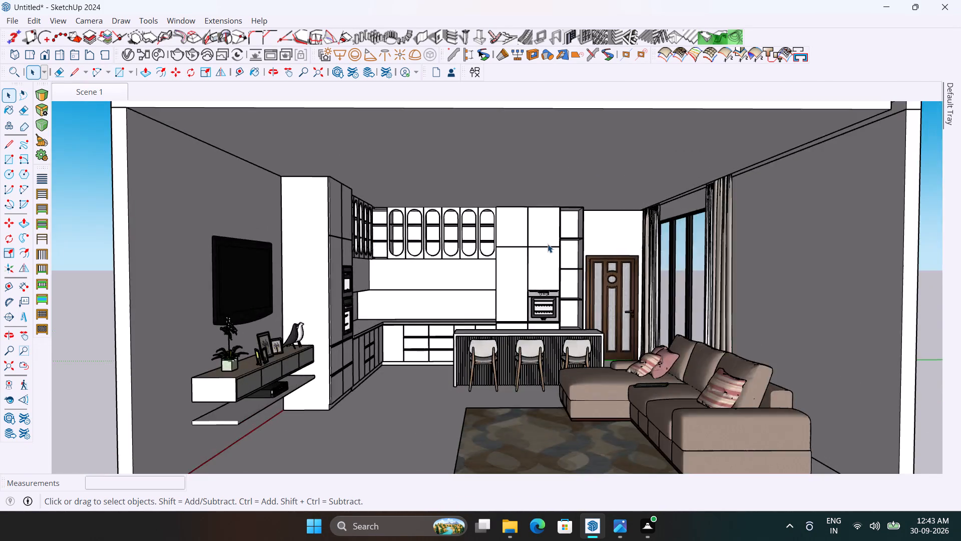
{"action": "scroll", "coordinate": [548, 244], "scroll_direction": "down", "scroll_amount": 5}
{"action": "middle_click_drag", "start_coordinate": [526, 254], "coordinate": [479, 278]}
{"action": "left_click", "coordinate": [83, 342]}
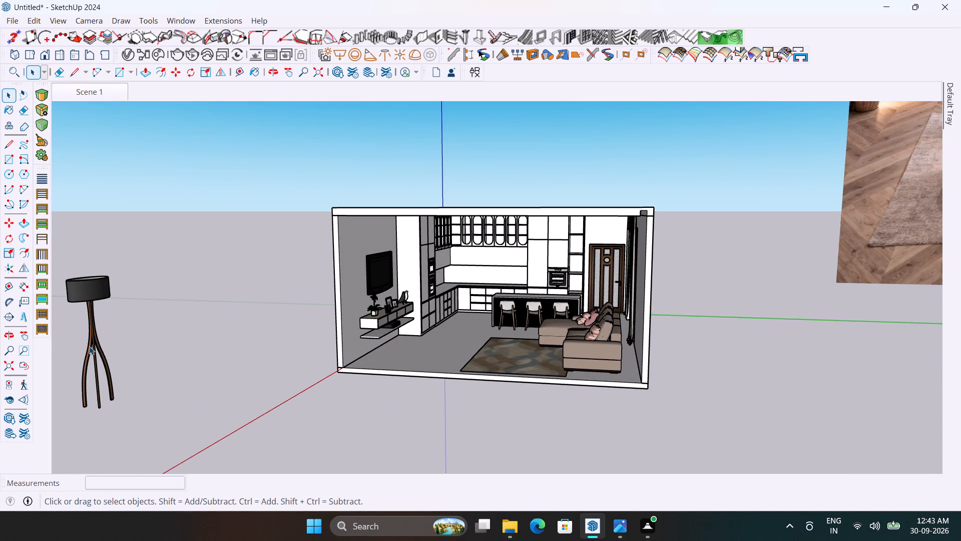
{"action": "left_click", "coordinate": [92, 347]}
{"action": "left_click", "coordinate": [90, 347]}
{"action": "key", "text": "m"}
{"action": "scroll", "coordinate": [94, 413], "scroll_direction": "up", "scroll_amount": 3}
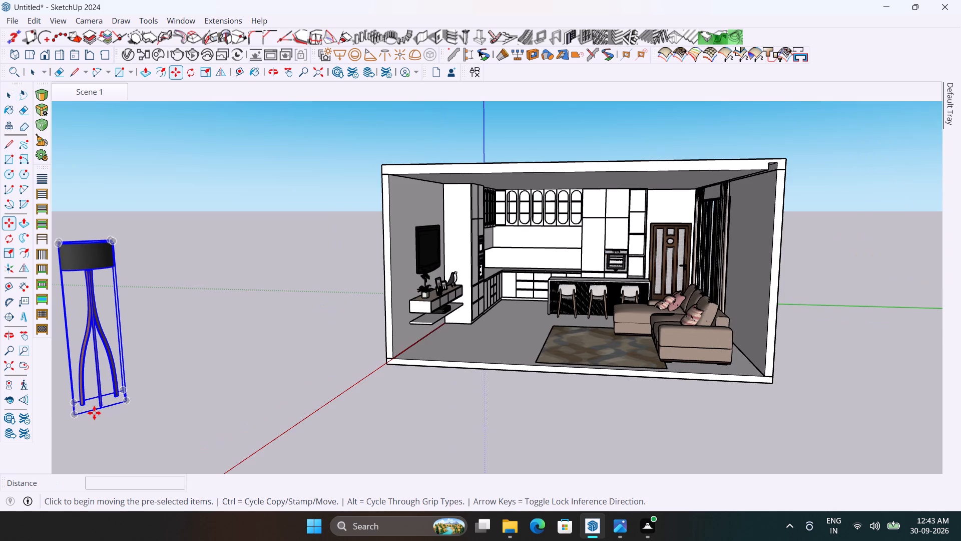
{"action": "left_click", "coordinate": [76, 418]}
{"action": "scroll", "coordinate": [329, 375], "scroll_direction": "up", "scroll_amount": 4}
{"action": "scroll", "coordinate": [419, 356], "scroll_direction": "up", "scroll_amount": 4}
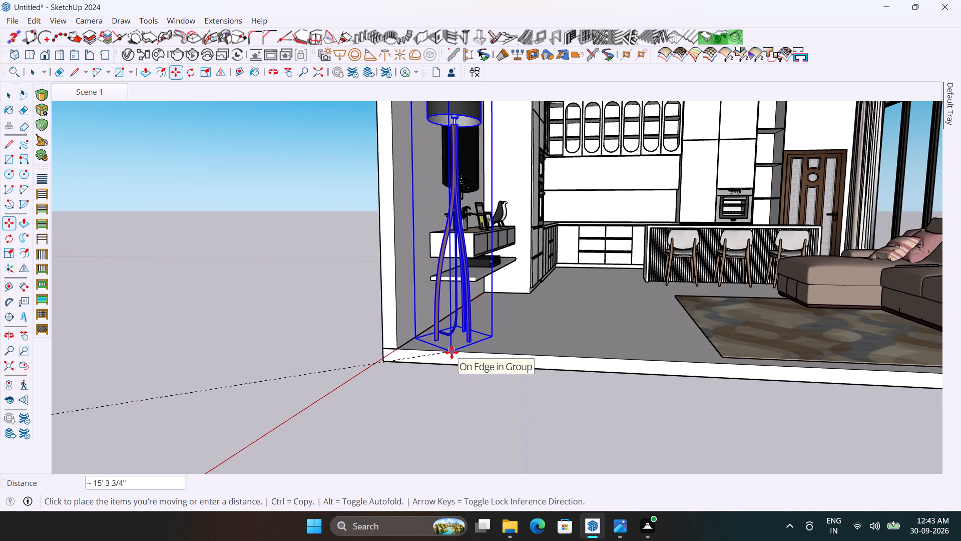
{"action": "left_click", "coordinate": [451, 352]}
{"action": "key", "text": "space"}
{"action": "left_click", "coordinate": [350, 352]}
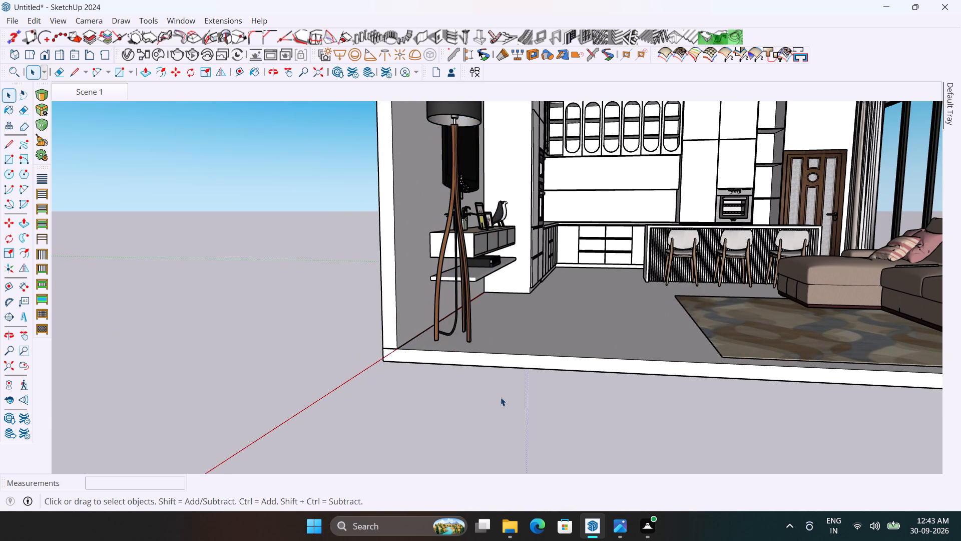
Examine the furnished living room and kitchen, including the floor lamp, TV unit, sofa, island and wall cabinets.
{"action": "middle_click_drag", "start_coordinate": [504, 401], "coordinate": [339, 415]}
{"action": "scroll", "coordinate": [409, 367], "scroll_direction": "down", "scroll_amount": 2}
{"action": "middle_click_drag", "start_coordinate": [433, 362], "coordinate": [542, 375]}
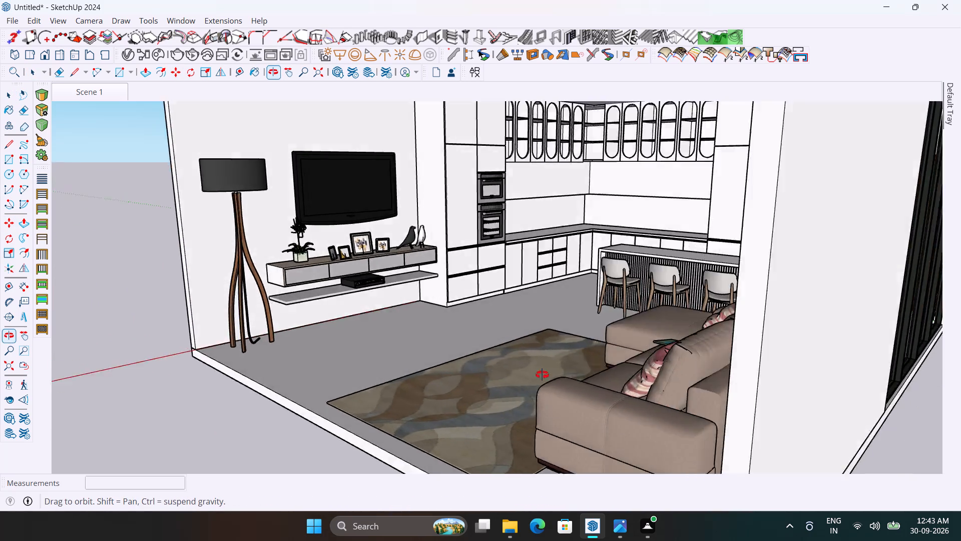
{"action": "middle_click_drag", "start_coordinate": [542, 375], "coordinate": [597, 375]}
{"action": "scroll", "coordinate": [544, 298], "scroll_direction": "up", "scroll_amount": 2}
{"action": "scroll", "coordinate": [440, 263], "scroll_direction": "down", "scroll_amount": 3}
{"action": "scroll", "coordinate": [536, 314], "scroll_direction": "up", "scroll_amount": 2}
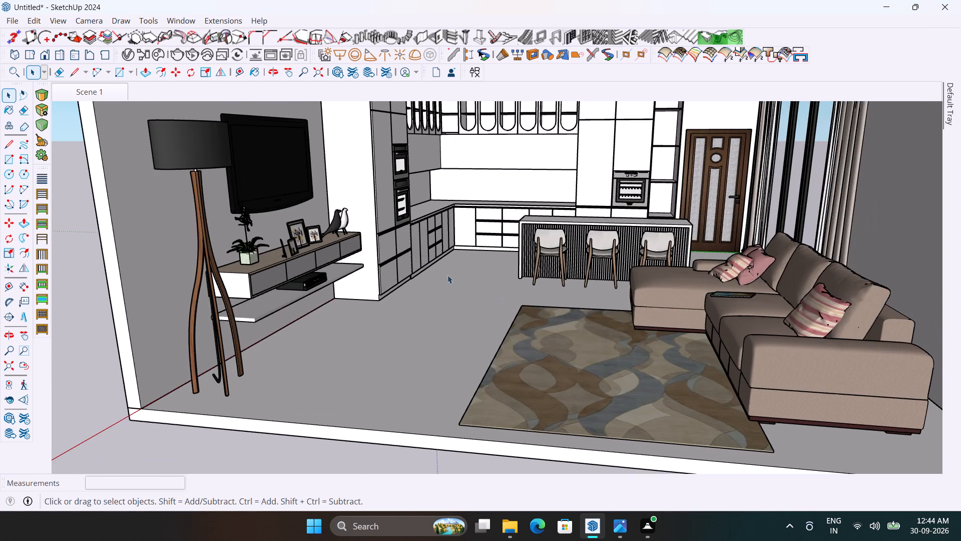
{"action": "scroll", "coordinate": [406, 248], "scroll_direction": "down", "scroll_amount": 1}
{"action": "middle_click_drag", "start_coordinate": [425, 262], "coordinate": [460, 297]}
{"action": "scroll", "coordinate": [507, 181], "scroll_direction": "up", "scroll_amount": 2}
{"action": "middle_click_drag", "start_coordinate": [541, 232], "coordinate": [487, 187]}
{"action": "scroll", "coordinate": [463, 156], "scroll_direction": "up", "scroll_amount": 4}
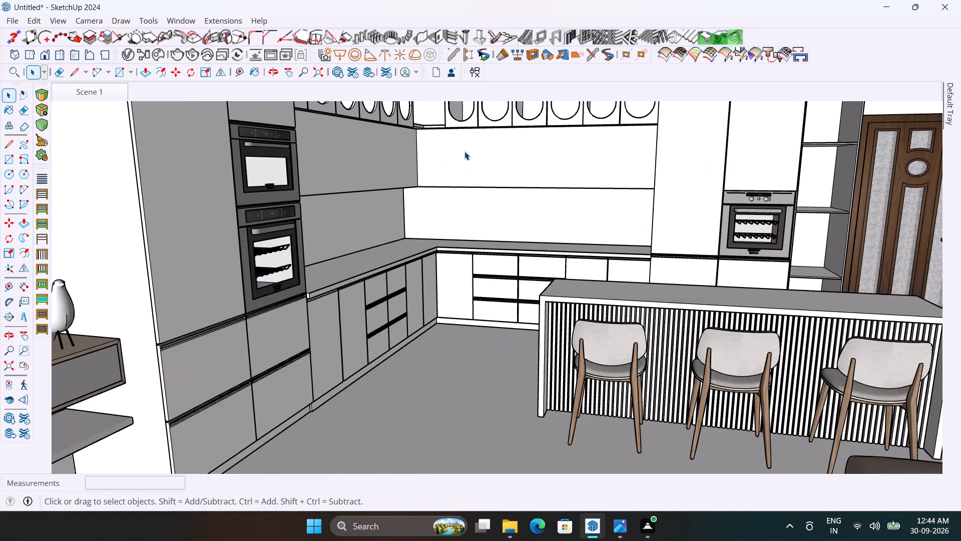
{"action": "middle_click_drag", "start_coordinate": [454, 156], "coordinate": [506, 182]}
{"action": "scroll", "coordinate": [503, 132], "scroll_direction": "down", "scroll_amount": 2}
{"action": "scroll", "coordinate": [511, 209], "scroll_direction": "down", "scroll_amount": 3}
{"action": "scroll", "coordinate": [571, 129], "scroll_direction": "up", "scroll_amount": 3}
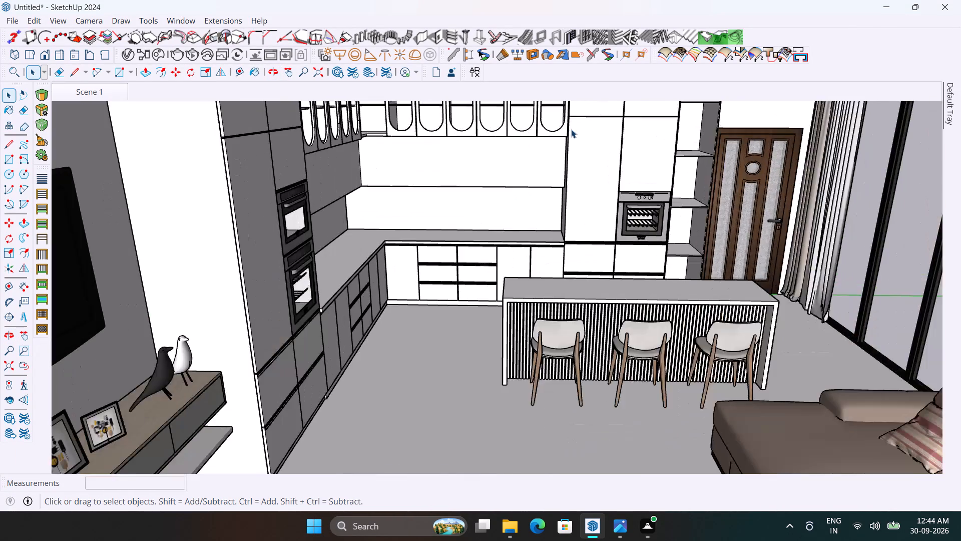
Inside the group below the arched wall cabinets, copy the back-wall panel's end edge 8' 2 1/2" across and divide it into 5 equal parts.
{"action": "scroll", "coordinate": [502, 138], "scroll_direction": "up", "scroll_amount": 3}
{"action": "middle_click_drag", "start_coordinate": [516, 156], "coordinate": [564, 128]}
{"action": "scroll", "coordinate": [490, 168], "scroll_direction": "up", "scroll_amount": 6}
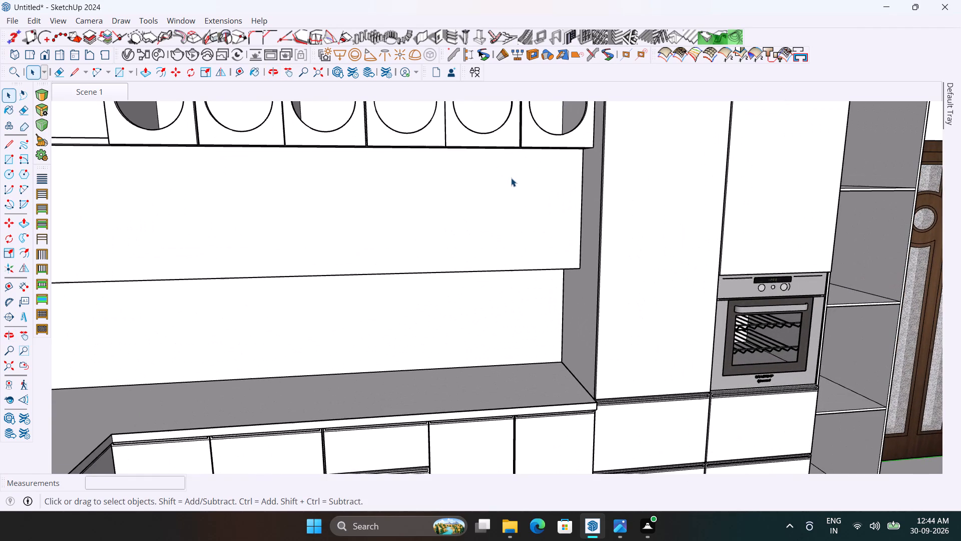
{"action": "key", "text": "m"}
{"action": "key", "text": "space"}
{"action": "double_click", "coordinate": [548, 194]}
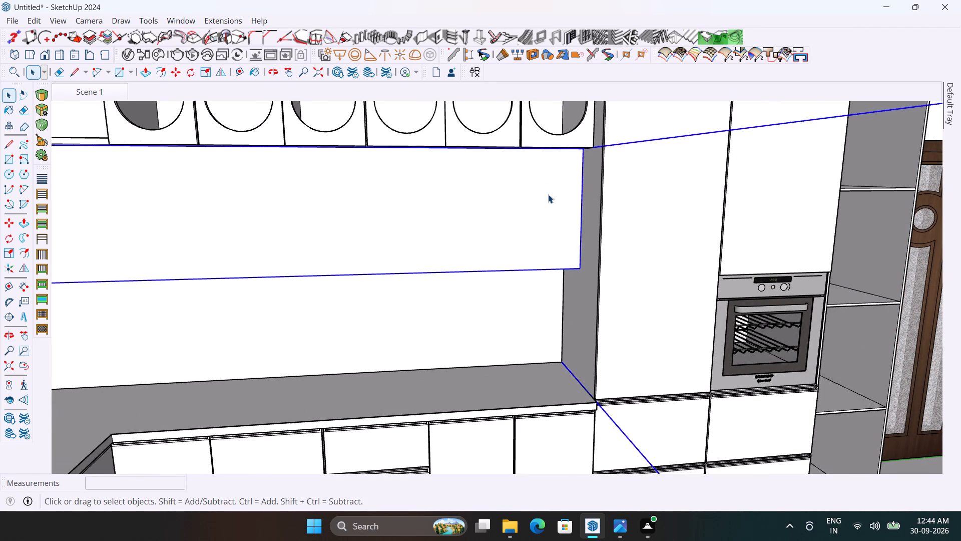
{"action": "scroll", "coordinate": [619, 198], "scroll_direction": "down", "scroll_amount": 3}
{"action": "key", "text": "m"}
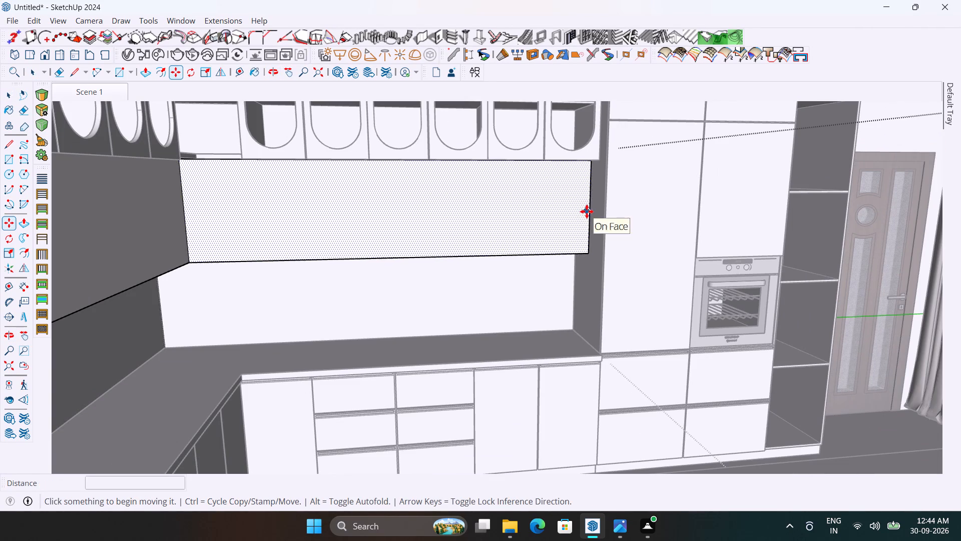
{"action": "left_click", "coordinate": [591, 210], "text": "ctrl"}
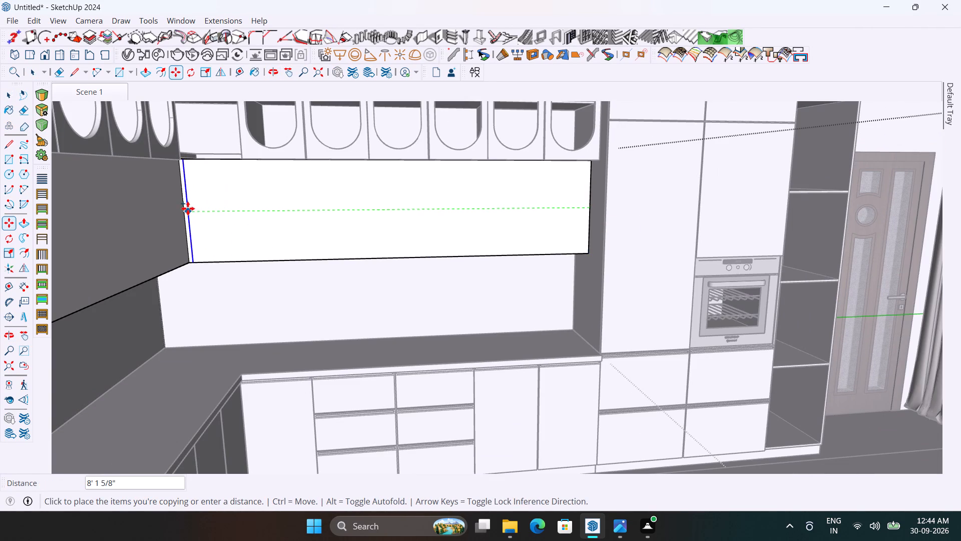
{"action": "left_click", "coordinate": [185, 208]}
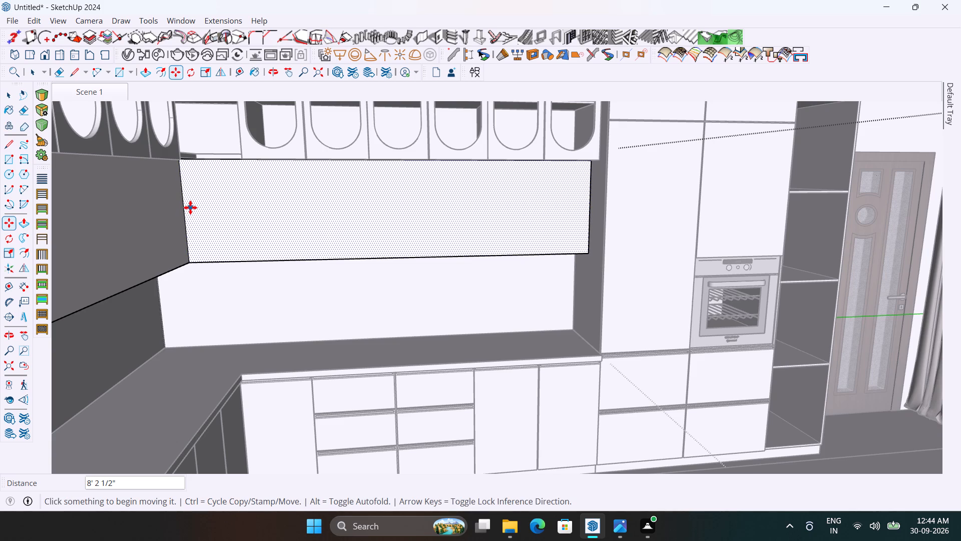
{"action": "key", "text": "5"}
{"action": "key", "text": "slash"}
{"action": "key", "text": "Return"}
{"action": "scroll", "coordinate": [277, 208], "scroll_direction": "down", "scroll_amount": 4}
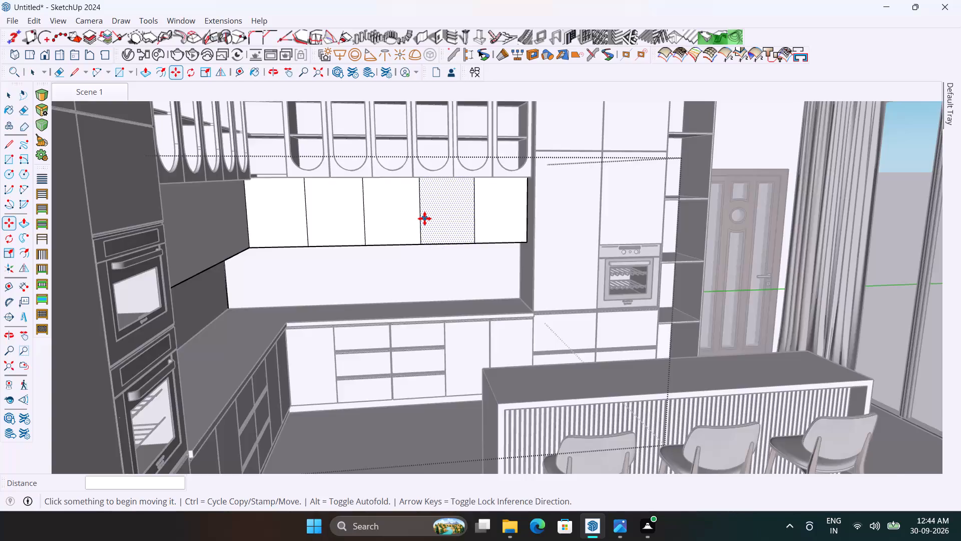
Copy the corner edge of the side-wall panel 8' 11 1/2" across to its far end and divide it into 6 equal parts.
{"action": "middle_click_drag", "start_coordinate": [423, 218], "coordinate": [297, 215]}
{"action": "scroll", "coordinate": [351, 210], "scroll_direction": "up", "scroll_amount": 3}
{"action": "left_click", "coordinate": [383, 207], "text": "ctrl"}
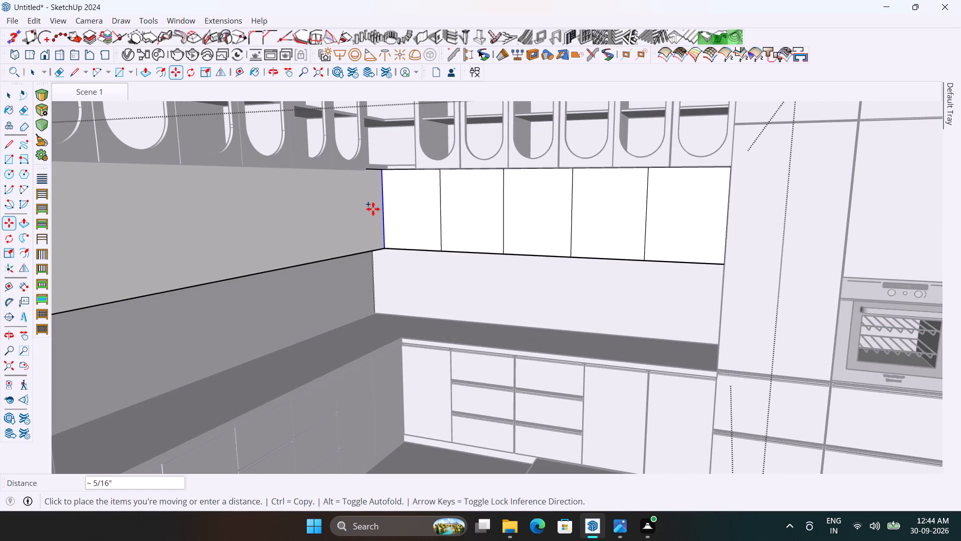
{"action": "scroll", "coordinate": [353, 209], "scroll_direction": "down", "scroll_amount": 4}
{"action": "middle_click_drag", "start_coordinate": [349, 212], "coordinate": [190, 213]}
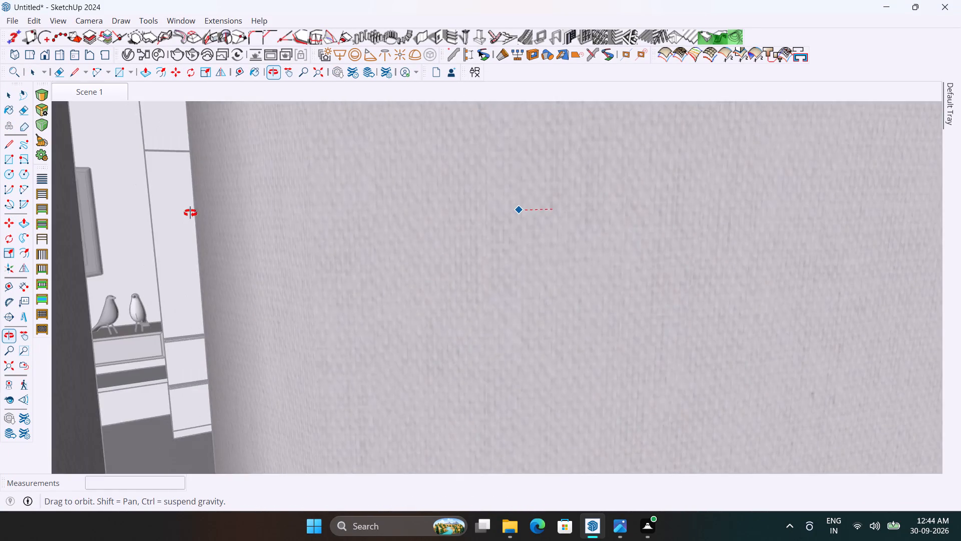
{"action": "middle_click_drag", "start_coordinate": [190, 213], "coordinate": [235, 200]}
{"action": "scroll", "coordinate": [286, 187], "scroll_direction": "up", "scroll_amount": 15}
{"action": "middle_click_drag", "start_coordinate": [308, 227], "coordinate": [301, 228]}
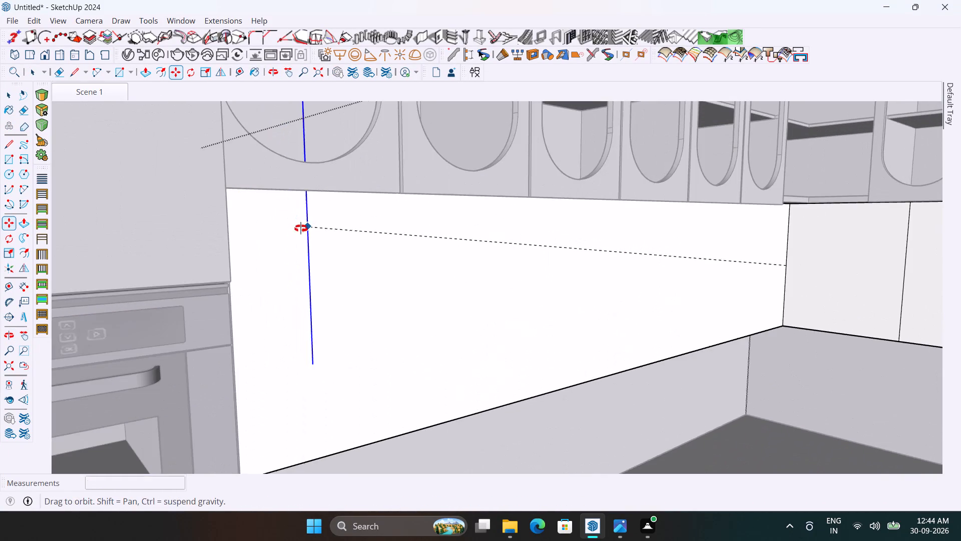
{"action": "middle_click_drag", "start_coordinate": [301, 228], "coordinate": [192, 230]}
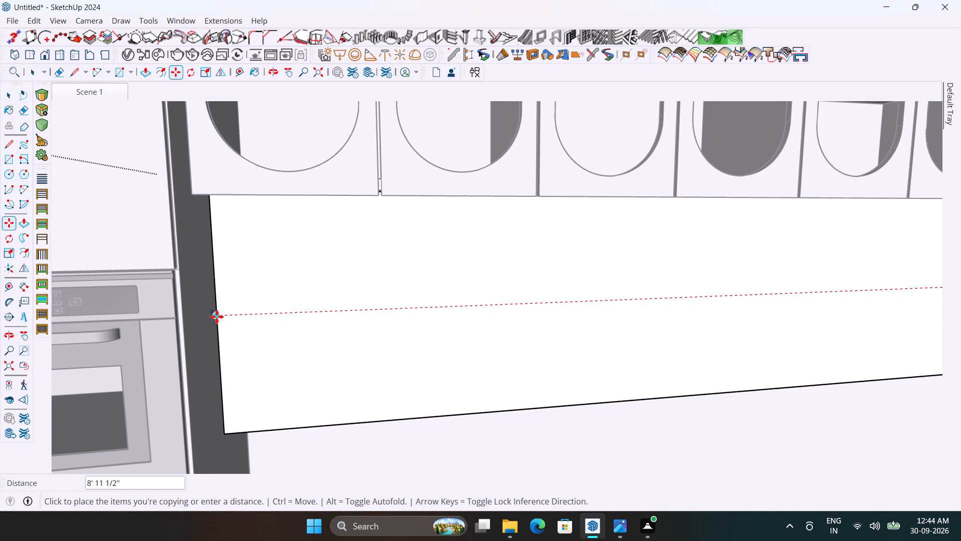
{"action": "left_click", "coordinate": [217, 317]}
{"action": "key", "text": "6"}
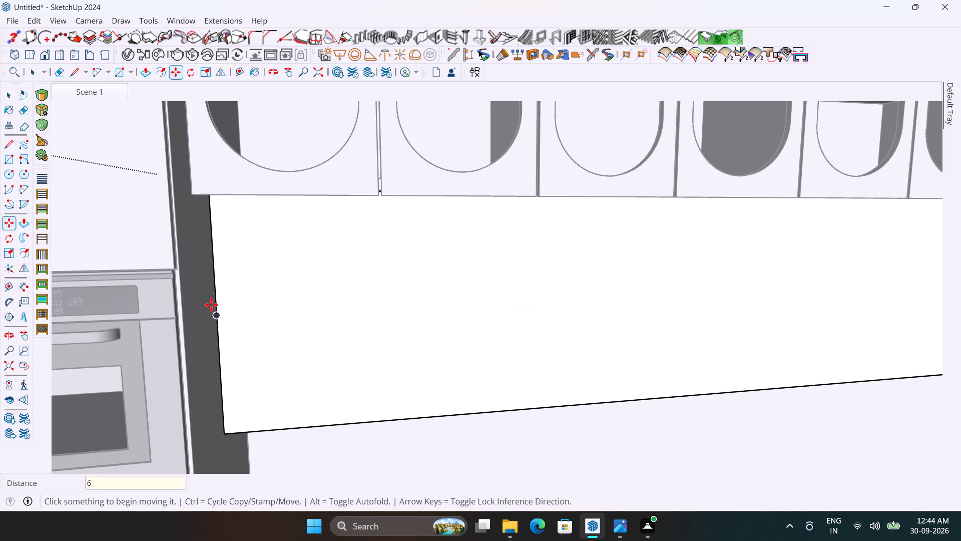
{"action": "key", "text": "slash"}
{"action": "key", "text": "Return"}
{"action": "scroll", "coordinate": [208, 302], "scroll_direction": "down", "scroll_amount": 7}
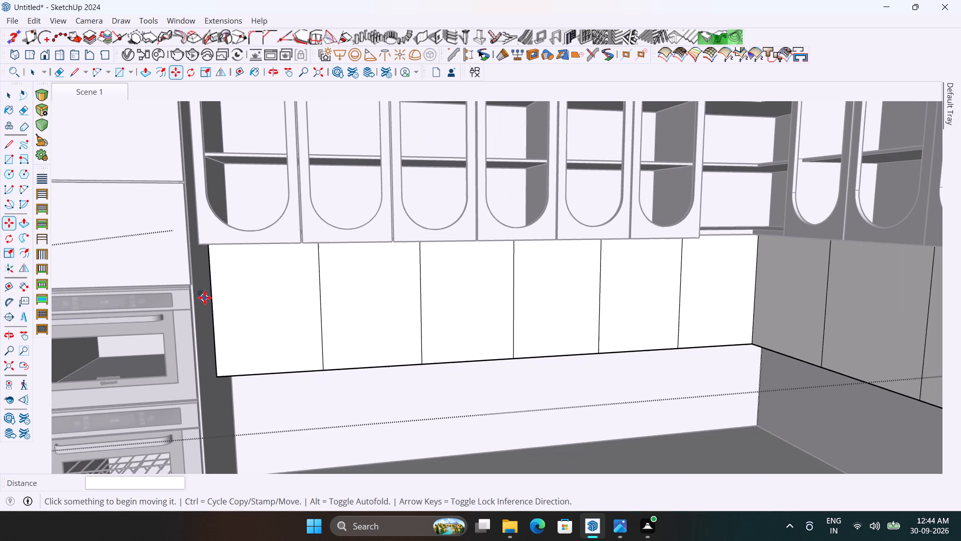
{"action": "key", "text": "space"}
Examine the divided side-wall panel below the arched cabinets, including its underside and the corner with the back-wall panel.
{"action": "middle_click_drag", "start_coordinate": [565, 283], "coordinate": [561, 265]}
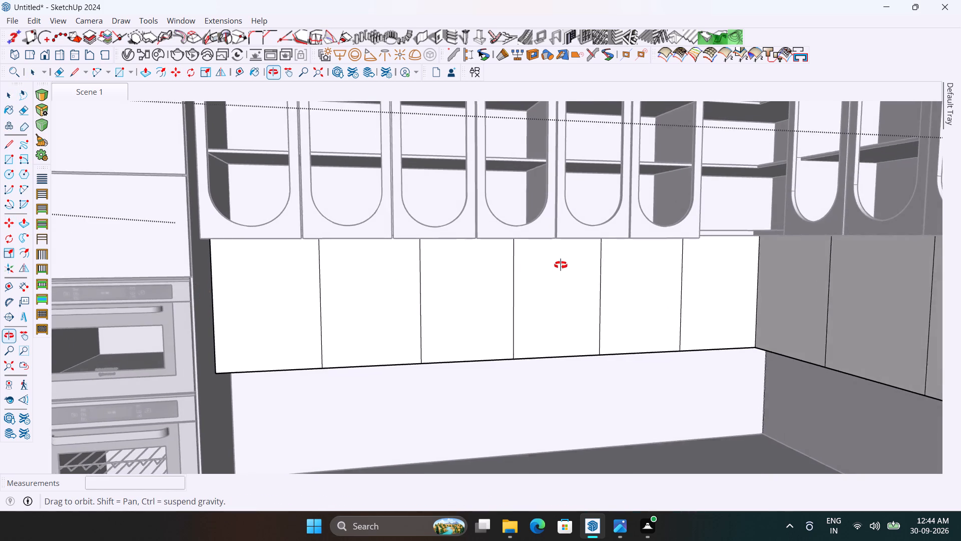
{"action": "middle_click_drag", "start_coordinate": [561, 265], "coordinate": [559, 263]}
{"action": "scroll", "coordinate": [312, 317], "scroll_direction": "up", "scroll_amount": 3}
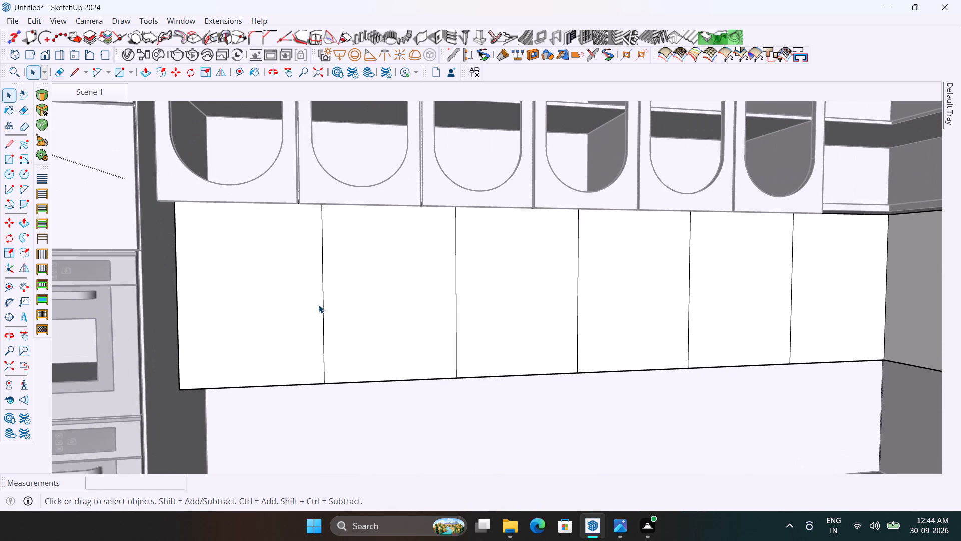
{"action": "scroll", "coordinate": [319, 305], "scroll_direction": "down", "scroll_amount": 1}
{"action": "middle_click_drag", "start_coordinate": [334, 309], "coordinate": [346, 273]}
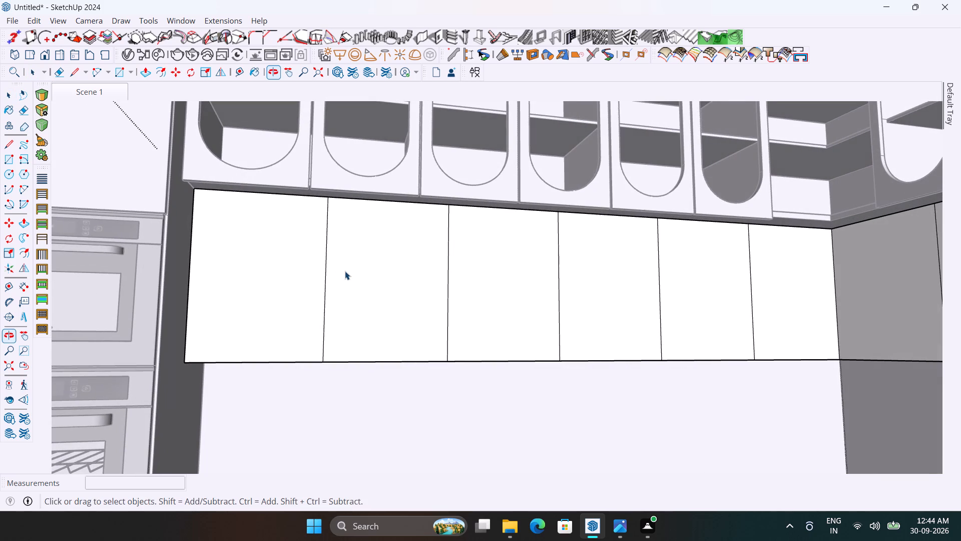
{"action": "scroll", "coordinate": [343, 280], "scroll_direction": "down", "scroll_amount": 1}
{"action": "middle_click_drag", "start_coordinate": [346, 282], "coordinate": [315, 248]}
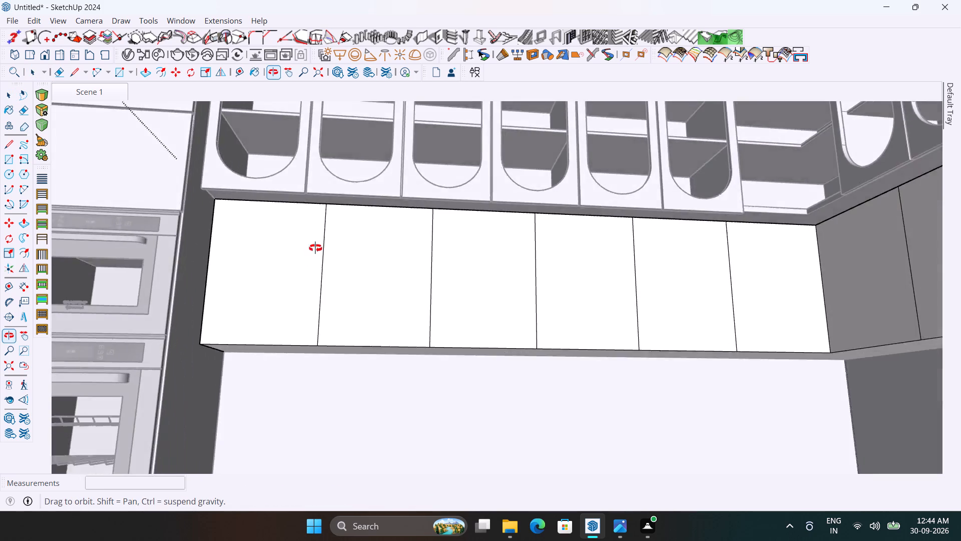
{"action": "middle_click_drag", "start_coordinate": [315, 248], "coordinate": [286, 262]}
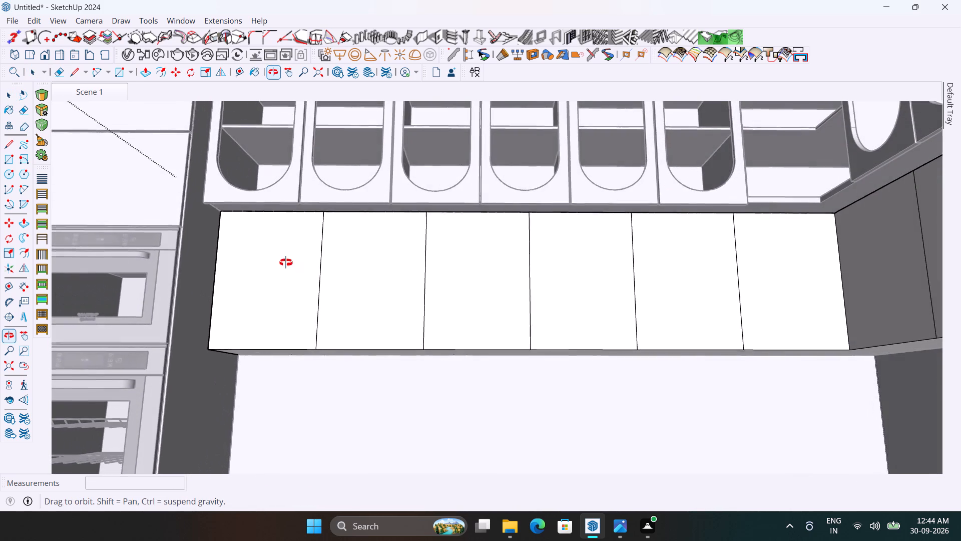
{"action": "middle_click_drag", "start_coordinate": [286, 262], "coordinate": [300, 281]}
{"action": "middle_click_drag", "start_coordinate": [489, 282], "coordinate": [489, 236]}
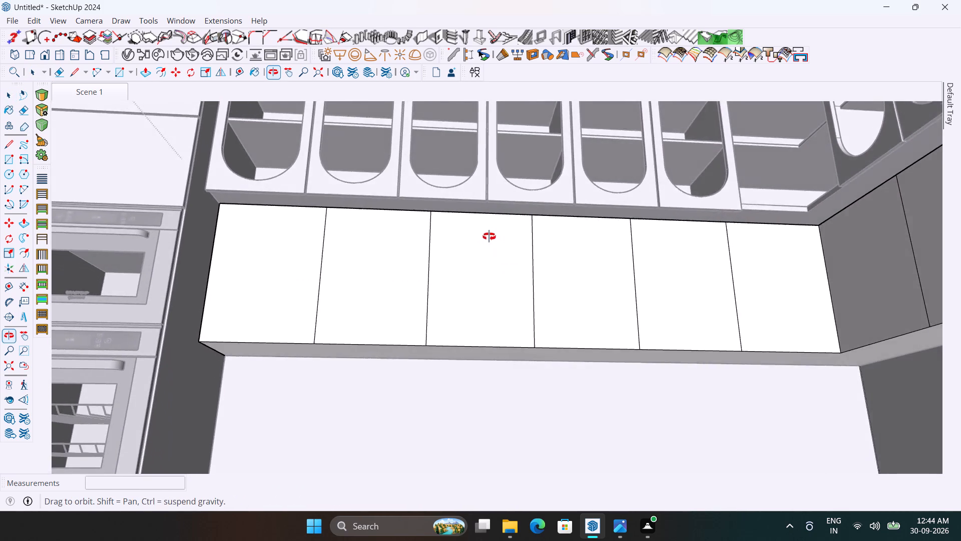
{"action": "middle_click_drag", "start_coordinate": [489, 236], "coordinate": [592, 249]}
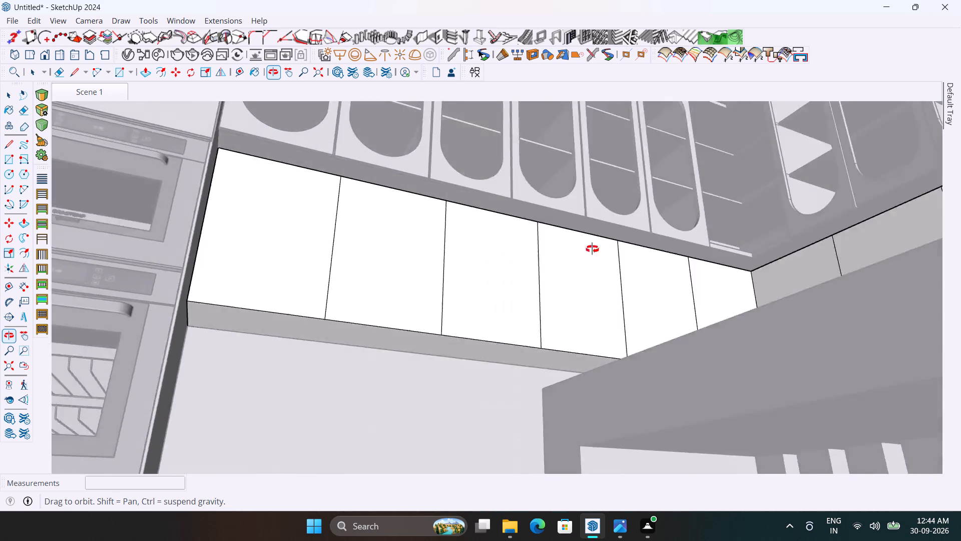
{"action": "middle_click_drag", "start_coordinate": [592, 249], "coordinate": [592, 278]}
{"action": "scroll", "coordinate": [490, 237], "scroll_direction": "down", "scroll_amount": 2}
{"action": "middle_click_drag", "start_coordinate": [493, 239], "coordinate": [508, 237]}
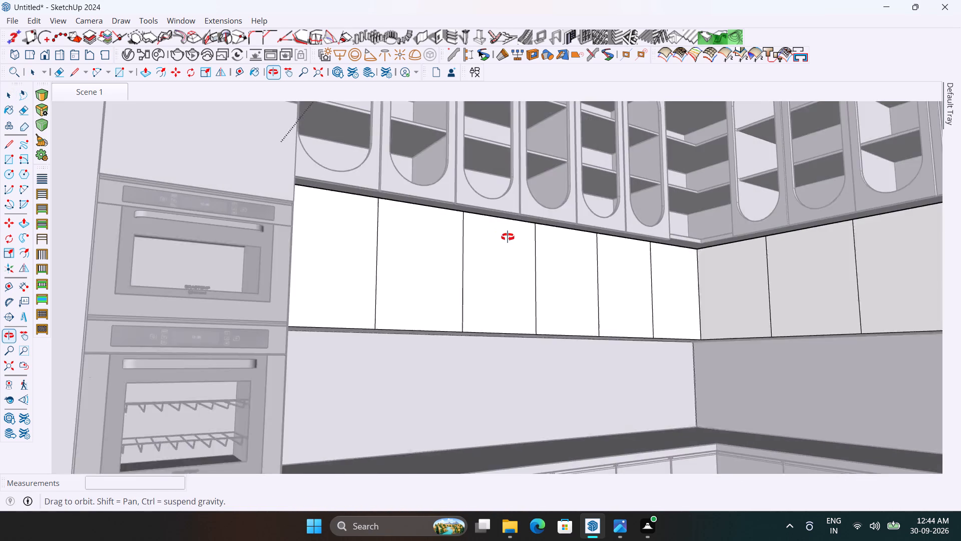
{"action": "middle_click_drag", "start_coordinate": [508, 237], "coordinate": [500, 230]}
Push the two middle doors of the six-part side-wall panel back about 1' to the wall, forming an open recess.
{"action": "scroll", "coordinate": [520, 269], "scroll_direction": "up", "scroll_amount": 2}
{"action": "middle_click_drag", "start_coordinate": [529, 279], "coordinate": [515, 290]}
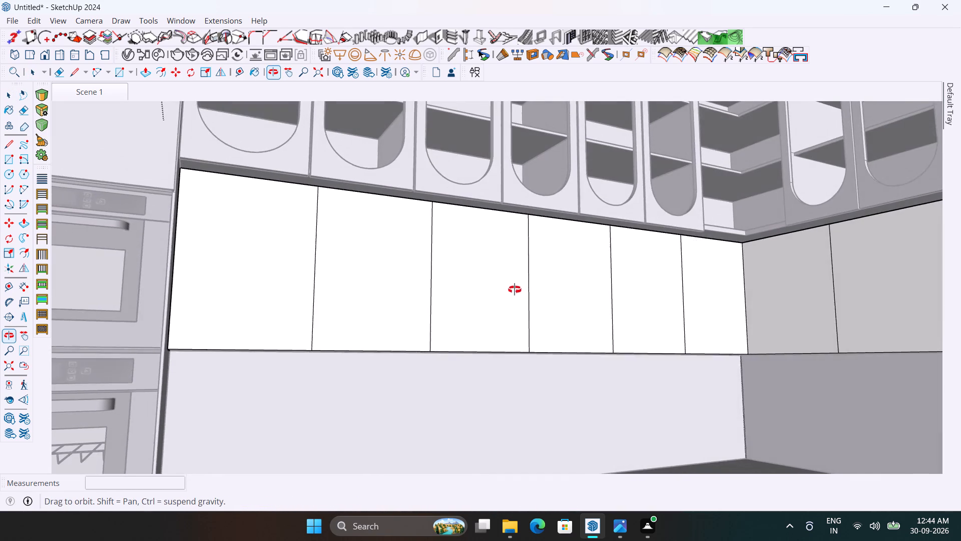
{"action": "middle_click_drag", "start_coordinate": [515, 290], "coordinate": [513, 290]}
{"action": "scroll", "coordinate": [521, 295], "scroll_direction": "up", "scroll_amount": 2}
{"action": "middle_click_drag", "start_coordinate": [521, 294], "coordinate": [535, 301]}
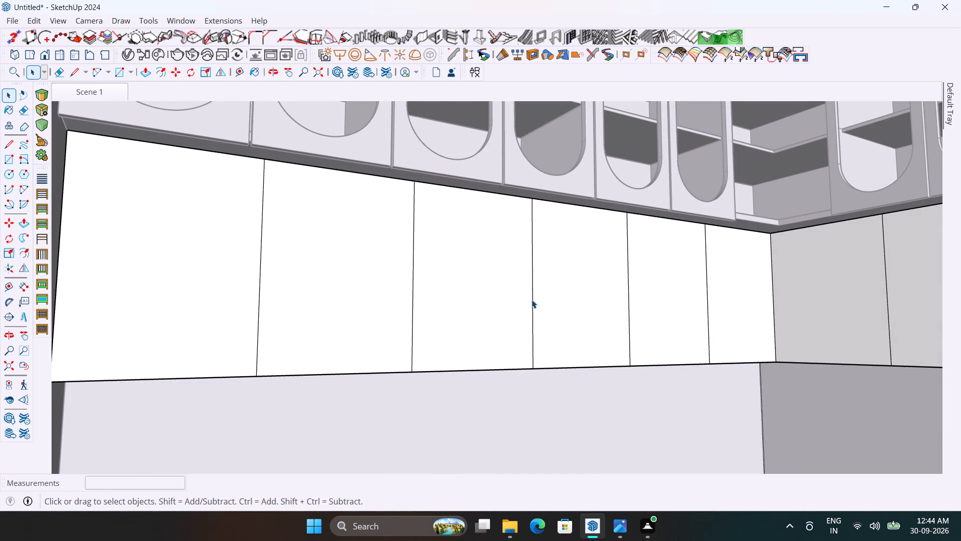
{"action": "middle_click_drag", "start_coordinate": [529, 298], "coordinate": [537, 311]}
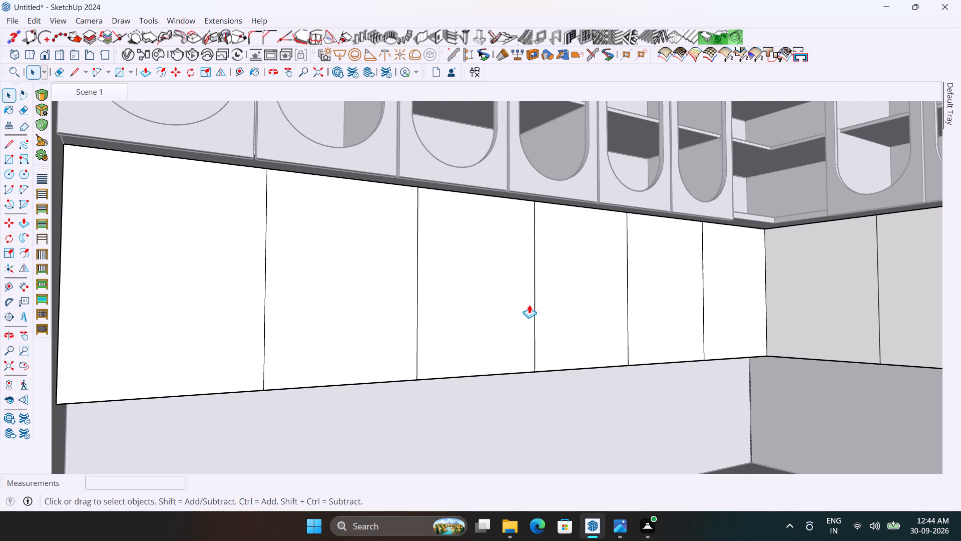
{"action": "key", "text": "p"}
{"action": "left_click", "coordinate": [526, 301]}
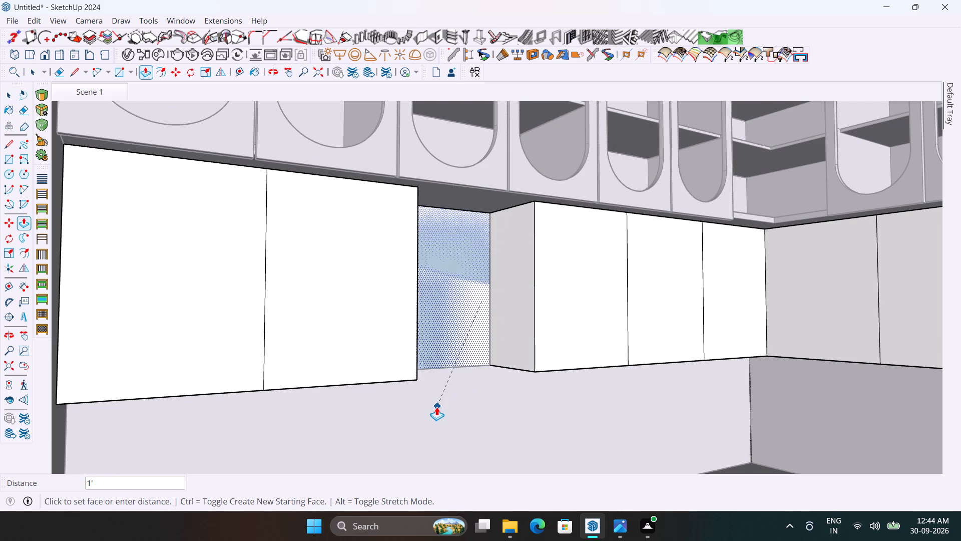
{"action": "left_click", "coordinate": [436, 407]}
{"action": "left_click", "coordinate": [570, 333]}
{"action": "left_click", "coordinate": [609, 343]}
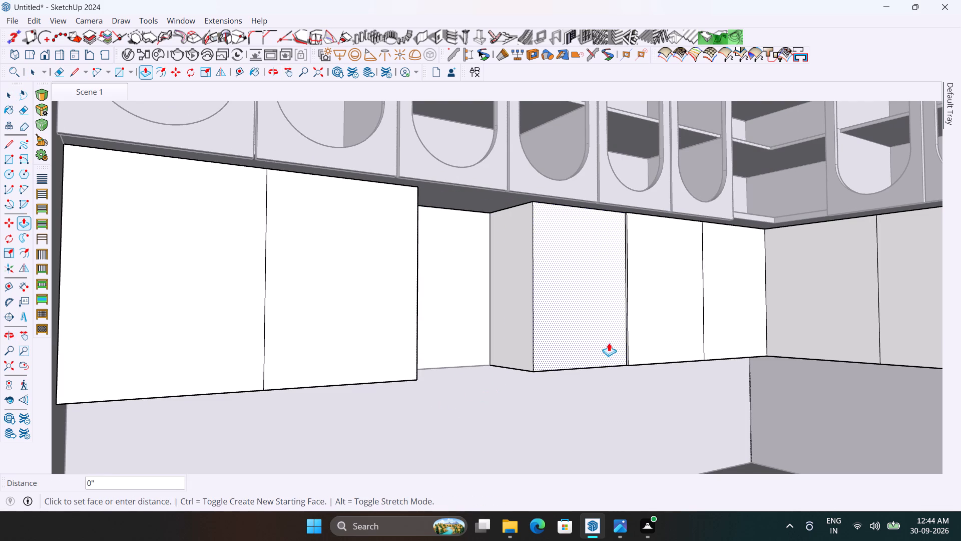
{"action": "left_click", "coordinate": [498, 393]}
{"action": "scroll", "coordinate": [548, 282], "scroll_direction": "down", "scroll_amount": 2}
{"action": "scroll", "coordinate": [530, 294], "scroll_direction": "up", "scroll_amount": 3}
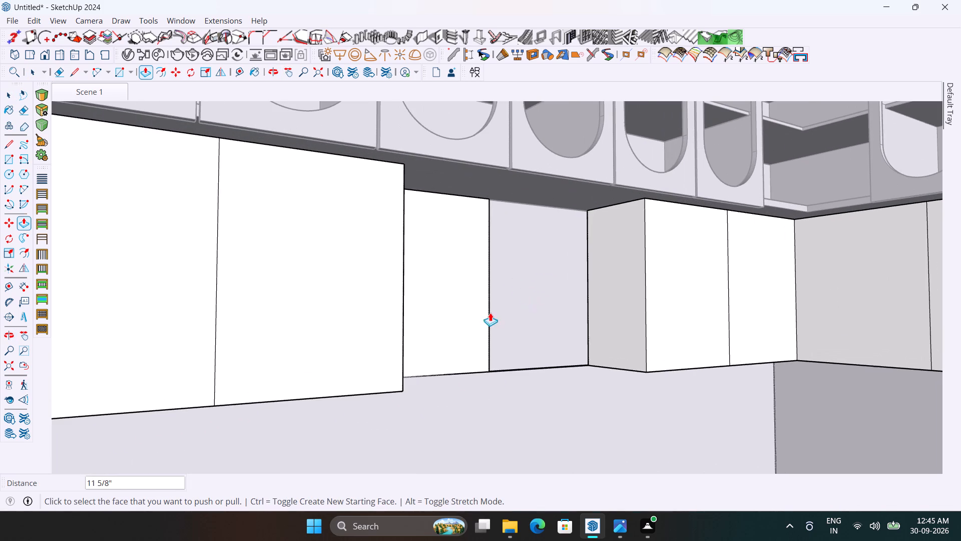
{"action": "left_click", "coordinate": [476, 320]}
{"action": "left_click", "coordinate": [449, 397]}
Erase the leftover edges and thin face remnants at the back of the recess so it has no central divider.
{"action": "middle_click_drag", "start_coordinate": [490, 354], "coordinate": [369, 353]}
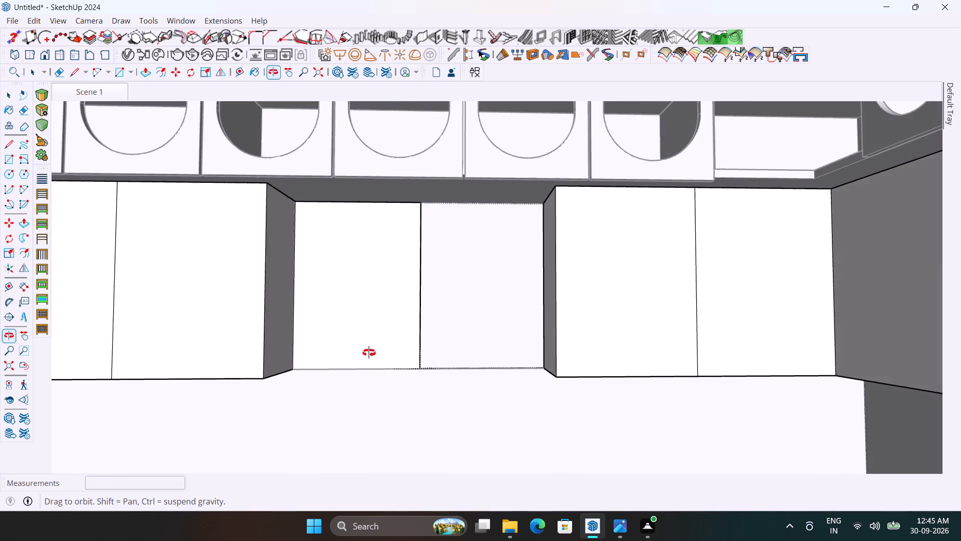
{"action": "middle_click_drag", "start_coordinate": [369, 353], "coordinate": [372, 355]}
{"action": "scroll", "coordinate": [407, 334], "scroll_direction": "up", "scroll_amount": 4}
{"action": "scroll", "coordinate": [458, 334], "scroll_direction": "up", "scroll_amount": 3}
{"action": "key", "text": "space"}
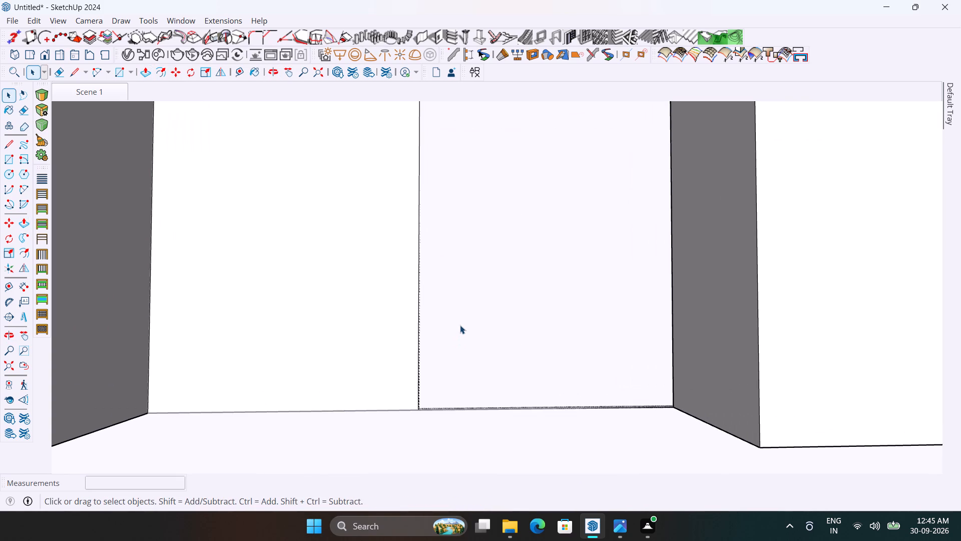
{"action": "key", "text": "e"}
{"action": "left_click_drag", "start_coordinate": [460, 325], "coordinate": [375, 307]}
{"action": "scroll", "coordinate": [511, 291], "scroll_direction": "down", "scroll_amount": 5}
{"action": "scroll", "coordinate": [470, 324], "scroll_direction": "up", "scroll_amount": 1}
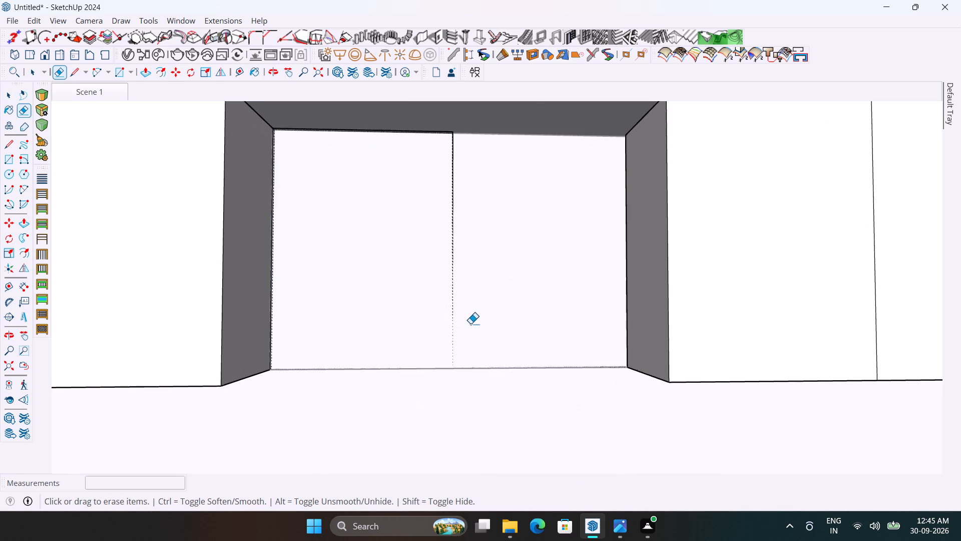
{"action": "left_click_drag", "start_coordinate": [469, 323], "coordinate": [438, 292]}
{"action": "scroll", "coordinate": [442, 132], "scroll_direction": "up", "scroll_amount": 4}
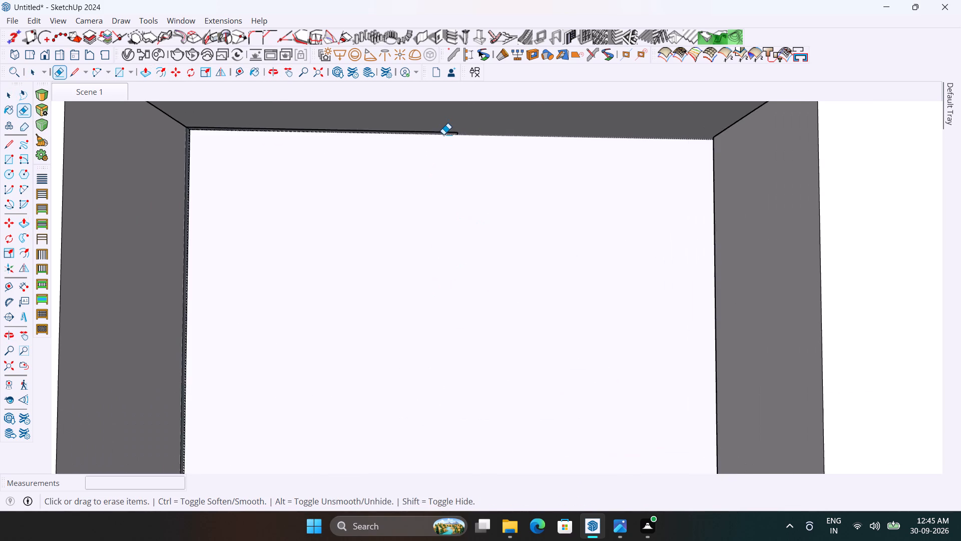
{"action": "scroll", "coordinate": [443, 134], "scroll_direction": "up", "scroll_amount": 1}
{"action": "left_click", "coordinate": [442, 134]}
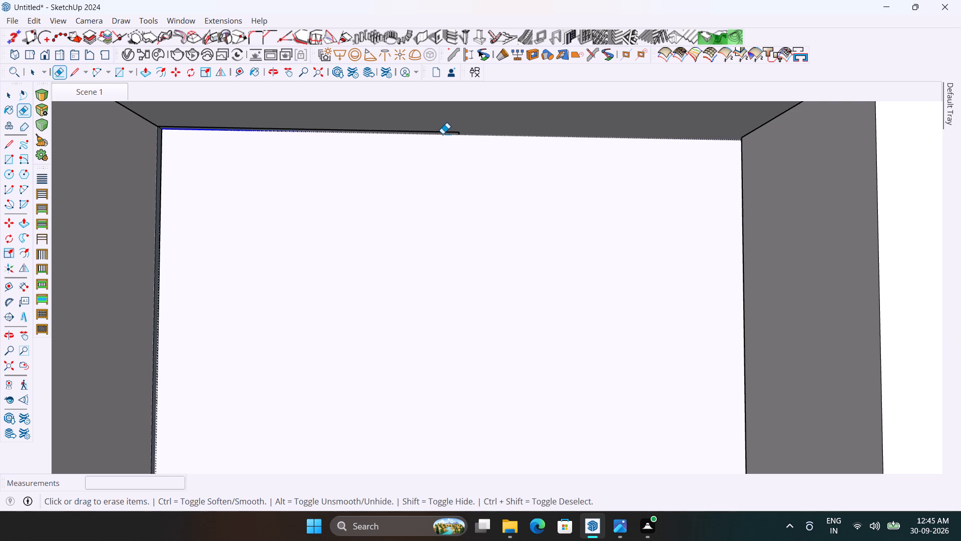
{"action": "left_click", "coordinate": [444, 132]}
{"action": "left_click", "coordinate": [458, 134]}
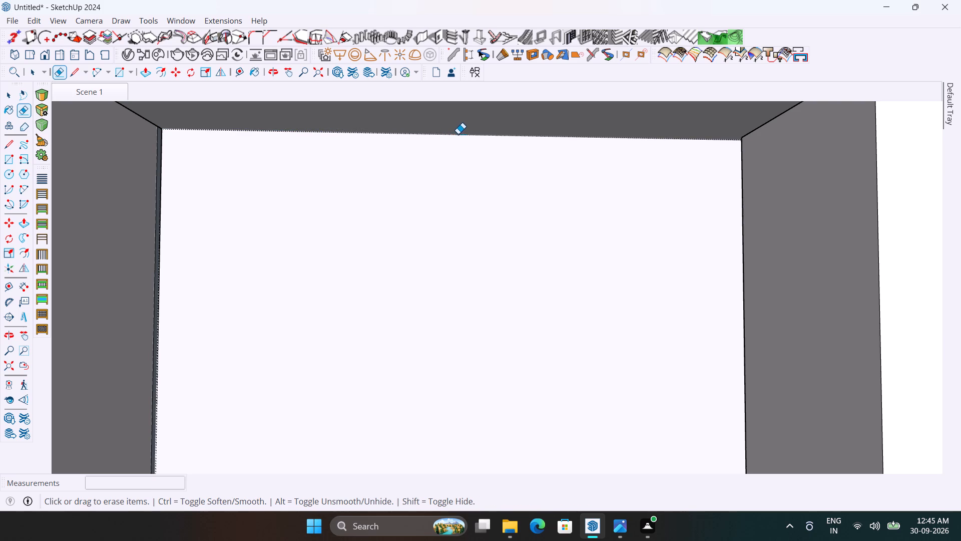
{"action": "scroll", "coordinate": [166, 177], "scroll_direction": "up", "scroll_amount": 2}
{"action": "left_click", "coordinate": [154, 178]}
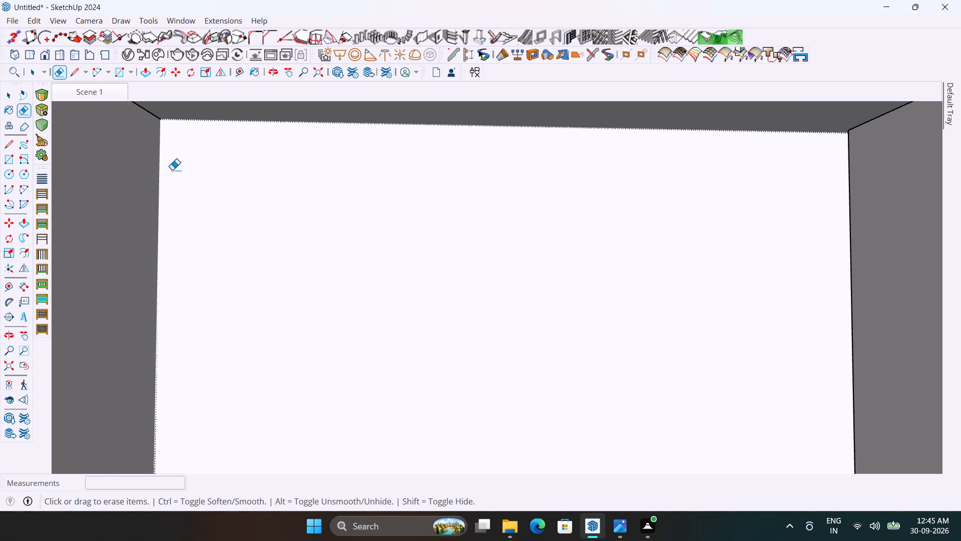
{"action": "scroll", "coordinate": [285, 140], "scroll_direction": "down", "scroll_amount": 12}
{"action": "key", "text": "space"}
Recall Scene 1, exit the panel group and examine the upper cabinet doors and recess from the living room.
{"action": "scroll", "coordinate": [466, 201], "scroll_direction": "down", "scroll_amount": 6}
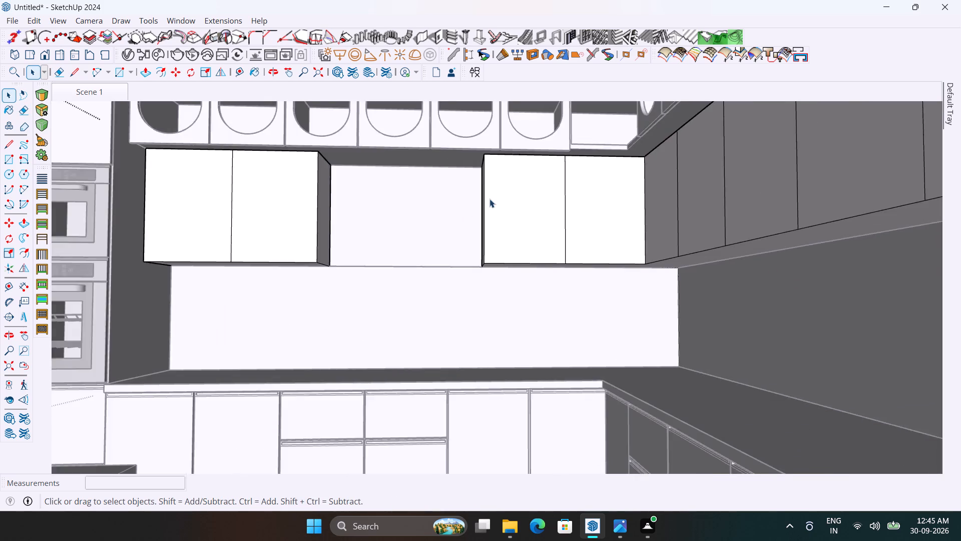
{"action": "scroll", "coordinate": [490, 199], "scroll_direction": "down", "scroll_amount": 3}
{"action": "middle_click_drag", "start_coordinate": [359, 221], "coordinate": [558, 236]}
{"action": "scroll", "coordinate": [620, 215], "scroll_direction": "down", "scroll_amount": 4}
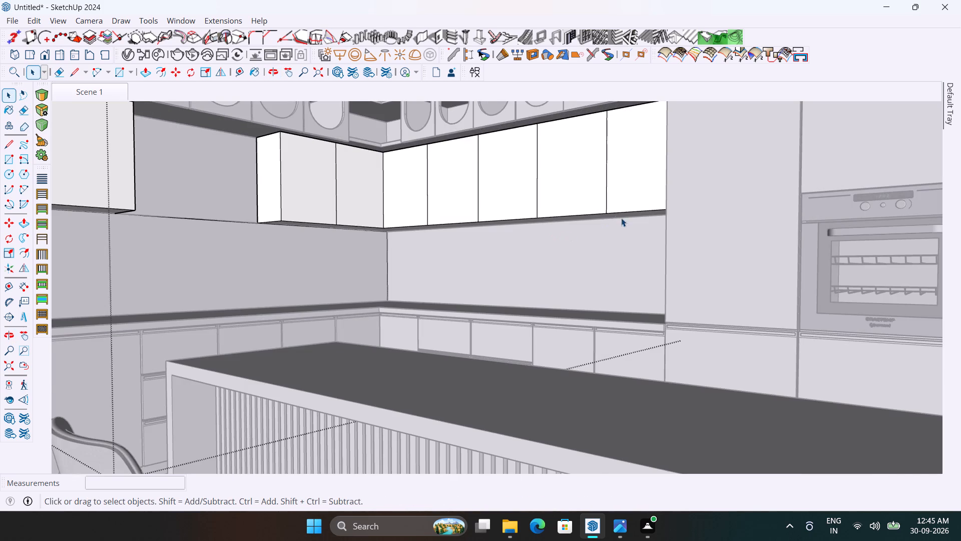
{"action": "scroll", "coordinate": [351, 181], "scroll_direction": "down", "scroll_amount": 4}
{"action": "key", "text": "space"}
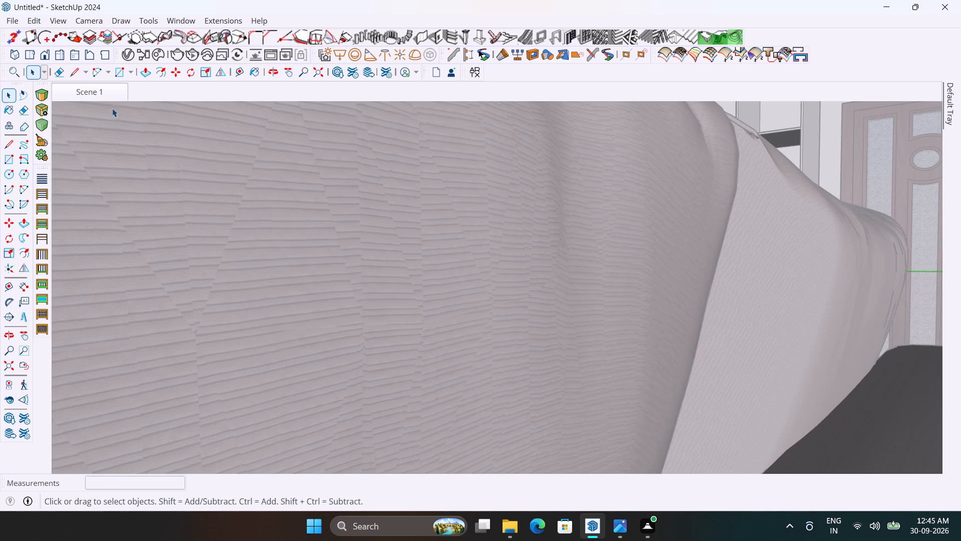
{"action": "left_click", "coordinate": [105, 93]}
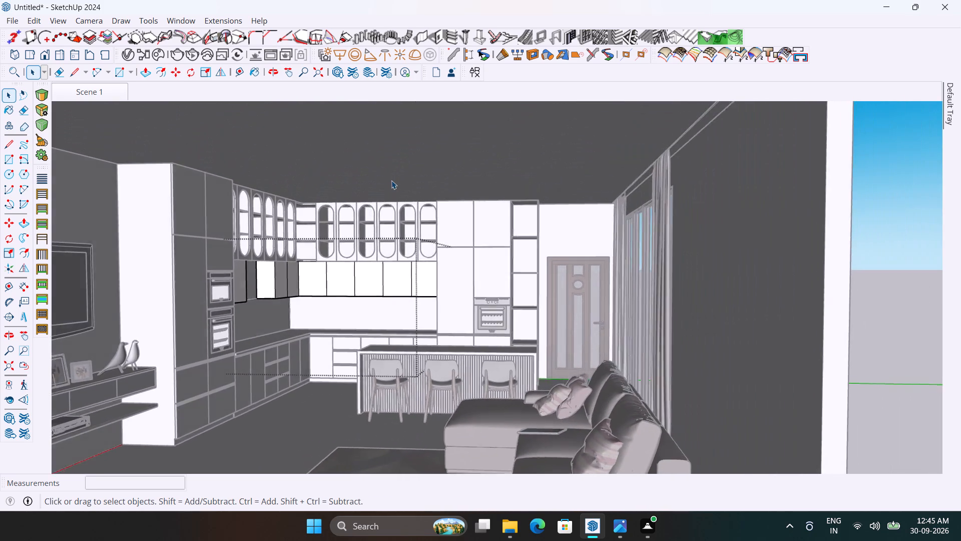
{"action": "middle_click_drag", "start_coordinate": [388, 182], "coordinate": [364, 188]}
{"action": "scroll", "coordinate": [364, 188], "scroll_direction": "down", "scroll_amount": 1}
{"action": "left_click", "coordinate": [840, 280]}
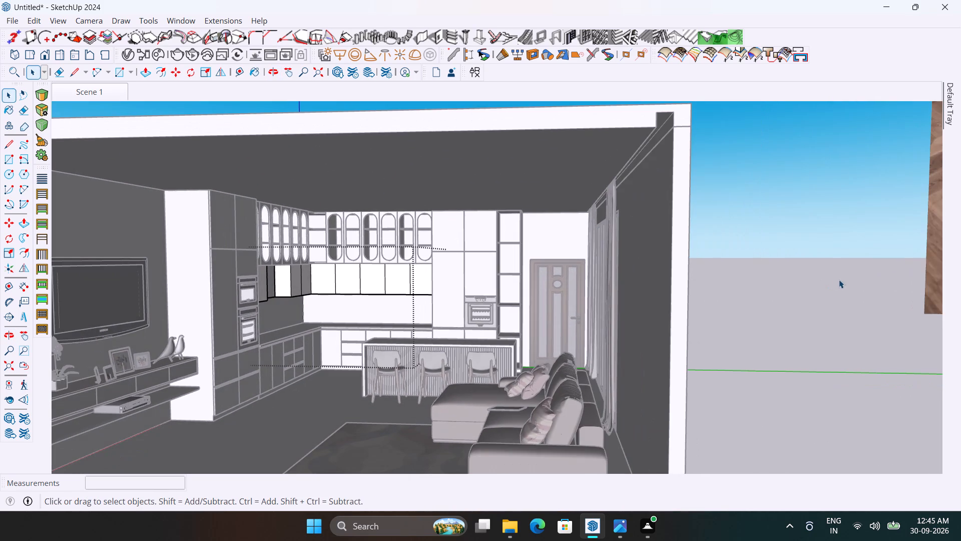
{"action": "scroll", "coordinate": [331, 282], "scroll_direction": "up", "scroll_amount": 3}
{"action": "scroll", "coordinate": [479, 270], "scroll_direction": "down", "scroll_amount": 2}
{"action": "middle_click_drag", "start_coordinate": [490, 266], "coordinate": [419, 261]}
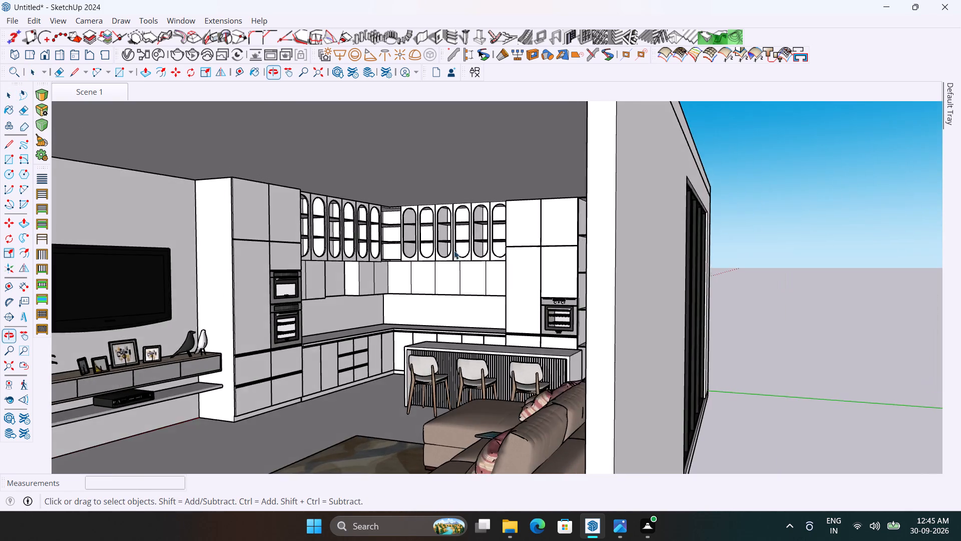
{"action": "scroll", "coordinate": [485, 248], "scroll_direction": "down", "scroll_amount": 2}
{"action": "scroll", "coordinate": [319, 253], "scroll_direction": "up", "scroll_amount": 4}
{"action": "middle_click_drag", "start_coordinate": [363, 265], "coordinate": [358, 266]}
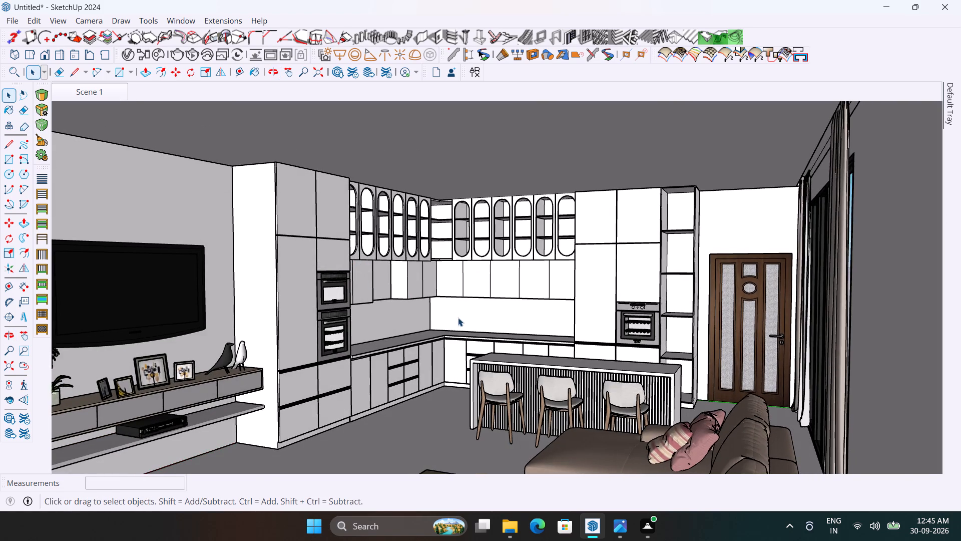
{"action": "scroll", "coordinate": [458, 318], "scroll_direction": "up", "scroll_amount": 2}
{"action": "scroll", "coordinate": [484, 309], "scroll_direction": "down", "scroll_amount": 1}
{"action": "middle_click_drag", "start_coordinate": [492, 309], "coordinate": [487, 311]}
{"action": "scroll", "coordinate": [518, 288], "scroll_direction": "down", "scroll_amount": 2}
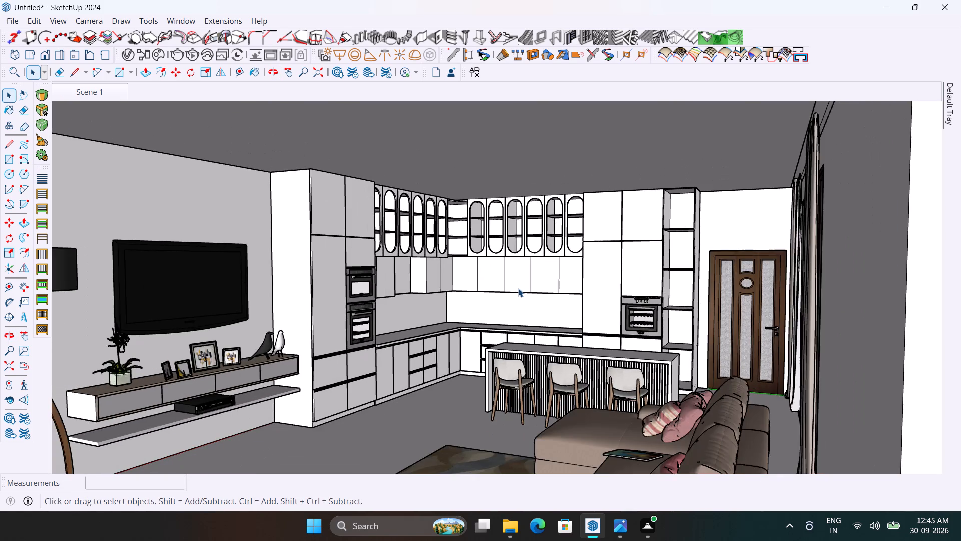
Examine the round coffee table and its ring-shaped metal base in the reference image beside the model.
{"action": "scroll", "coordinate": [518, 288], "scroll_direction": "down", "scroll_amount": 1}
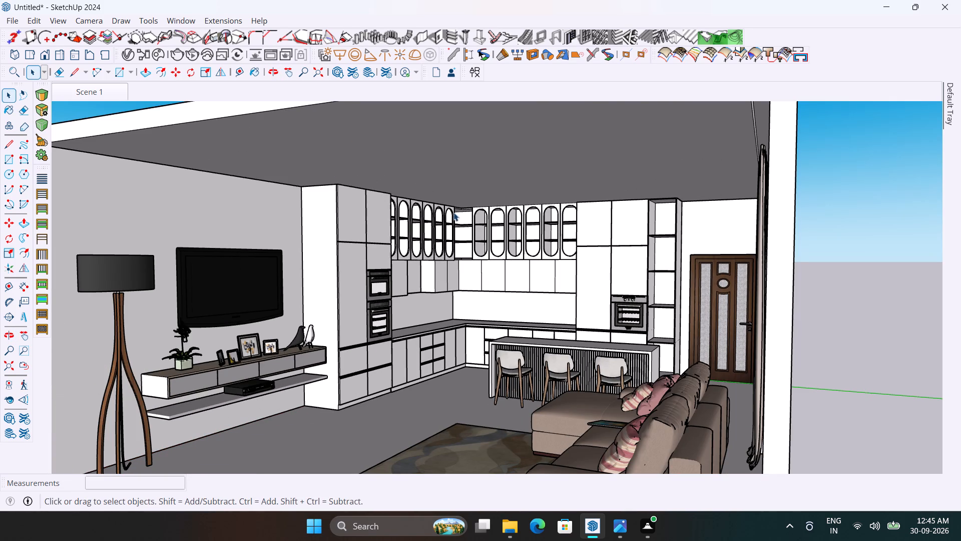
{"action": "scroll", "coordinate": [452, 211], "scroll_direction": "down", "scroll_amount": 2}
{"action": "scroll", "coordinate": [372, 160], "scroll_direction": "up", "scroll_amount": 2}
{"action": "scroll", "coordinate": [387, 165], "scroll_direction": "down", "scroll_amount": 14}
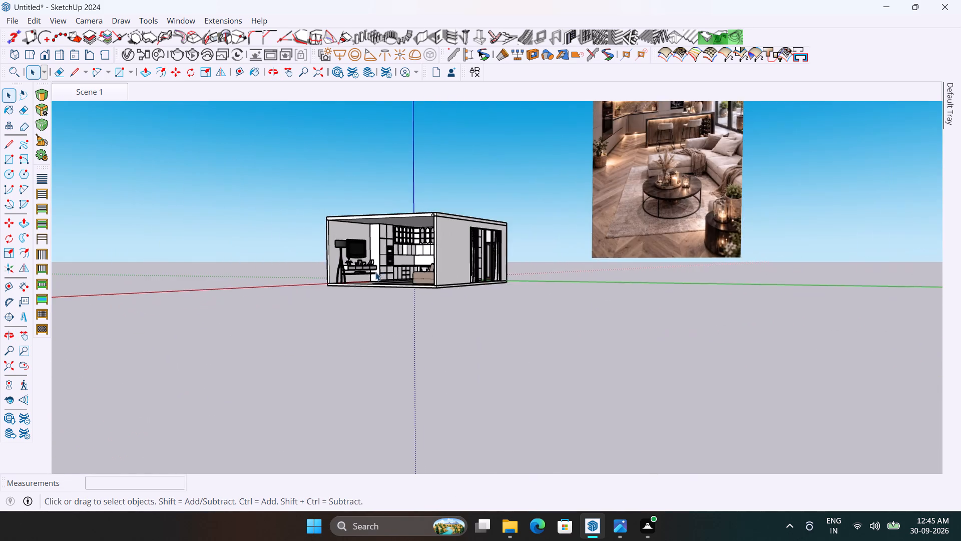
{"action": "scroll", "coordinate": [375, 272], "scroll_direction": "down", "scroll_amount": 5}
{"action": "scroll", "coordinate": [390, 260], "scroll_direction": "up", "scroll_amount": 4}
{"action": "scroll", "coordinate": [749, 180], "scroll_direction": "up", "scroll_amount": 10}
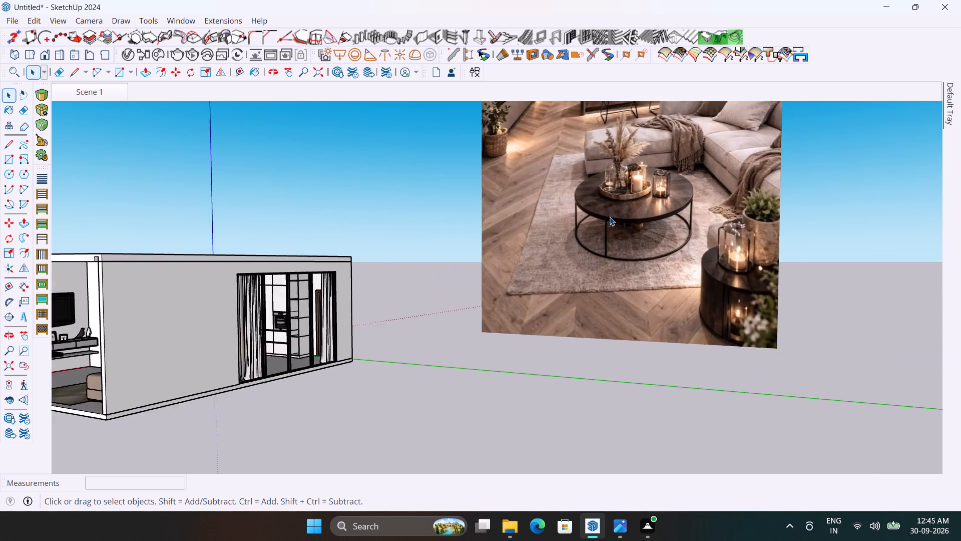
{"action": "scroll", "coordinate": [610, 217], "scroll_direction": "up", "scroll_amount": 11}
{"action": "scroll", "coordinate": [623, 220], "scroll_direction": "down", "scroll_amount": 5}
{"action": "scroll", "coordinate": [647, 243], "scroll_direction": "up", "scroll_amount": 3}
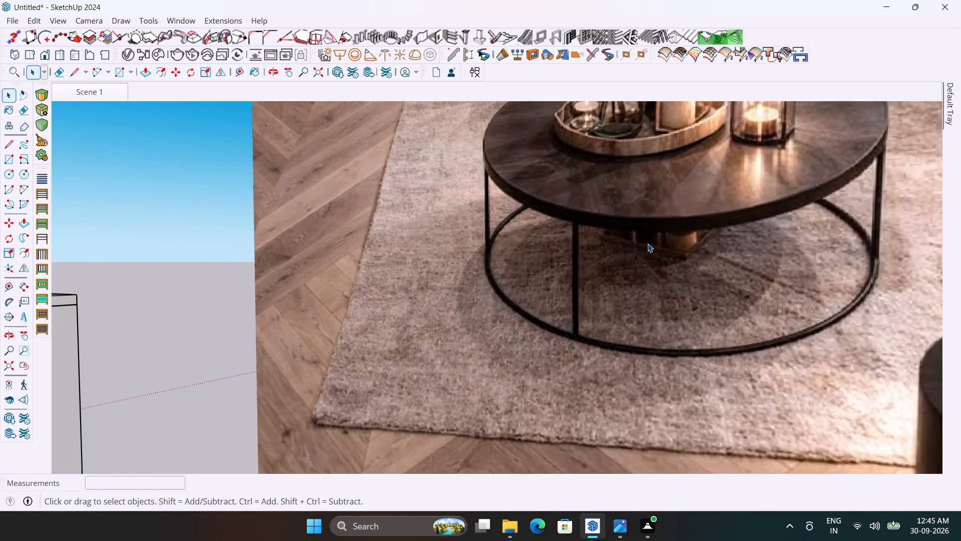
{"action": "scroll", "coordinate": [650, 237], "scroll_direction": "down", "scroll_amount": 6}
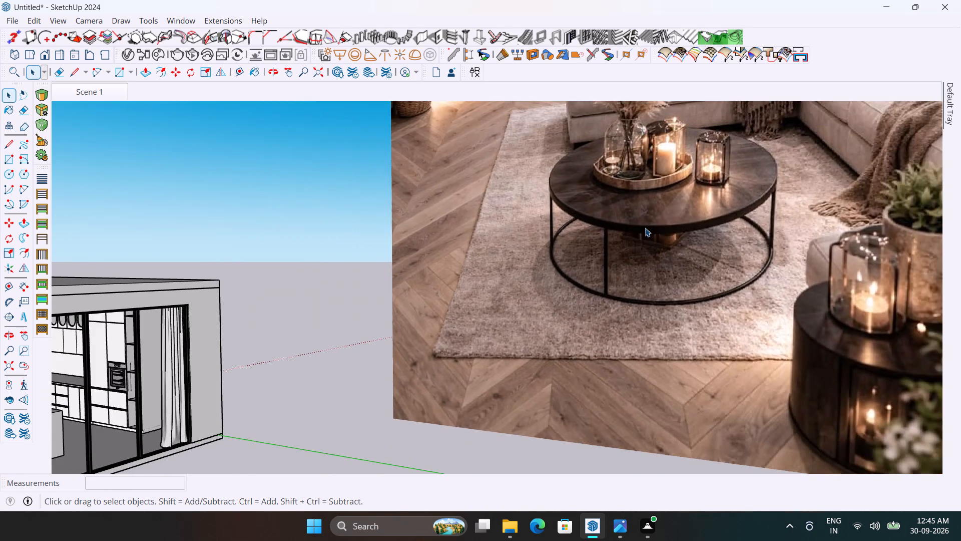
{"action": "scroll", "coordinate": [645, 228], "scroll_direction": "up", "scroll_amount": 7}
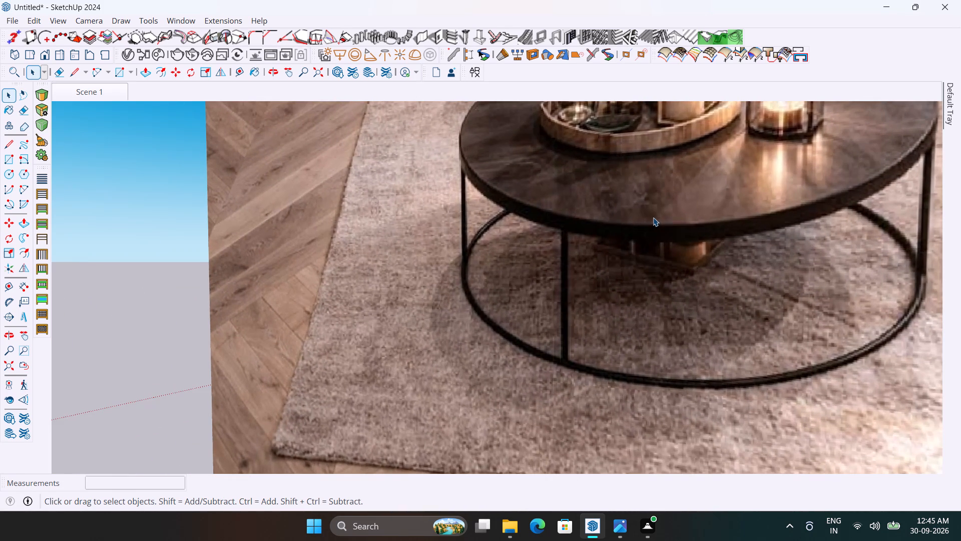
{"action": "scroll", "coordinate": [653, 220], "scroll_direction": "down", "scroll_amount": 8}
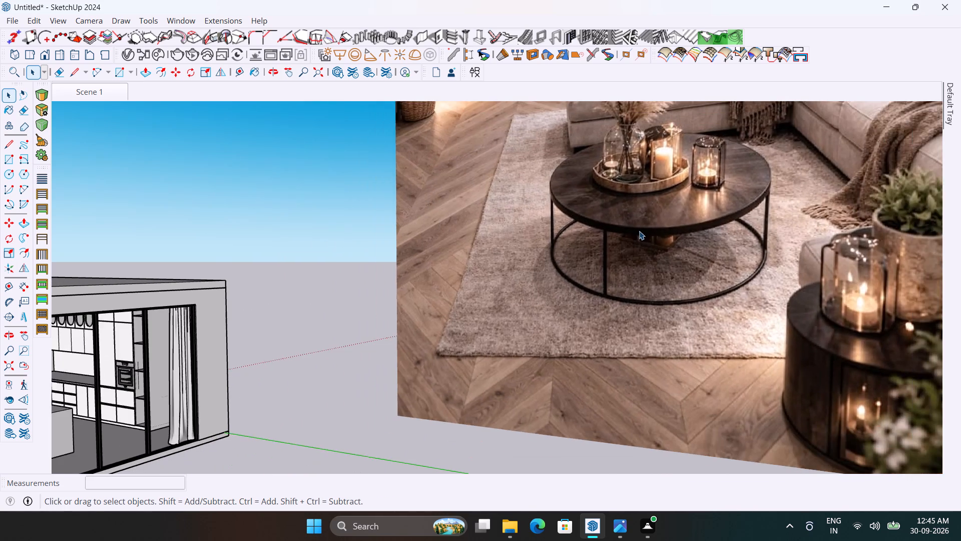
{"action": "scroll", "coordinate": [636, 226], "scroll_direction": "down", "scroll_amount": 1}
{"action": "scroll", "coordinate": [630, 215], "scroll_direction": "up", "scroll_amount": 7}
{"action": "scroll", "coordinate": [630, 212], "scroll_direction": "down", "scroll_amount": 4}
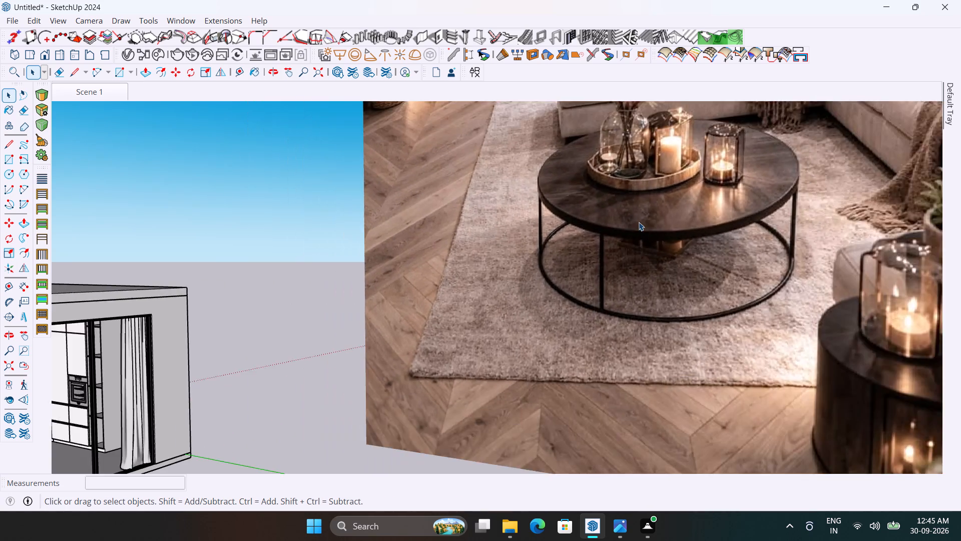
{"action": "scroll", "coordinate": [639, 222], "scroll_direction": "down", "scroll_amount": 13}
{"action": "scroll", "coordinate": [597, 260], "scroll_direction": "down", "scroll_amount": 2}
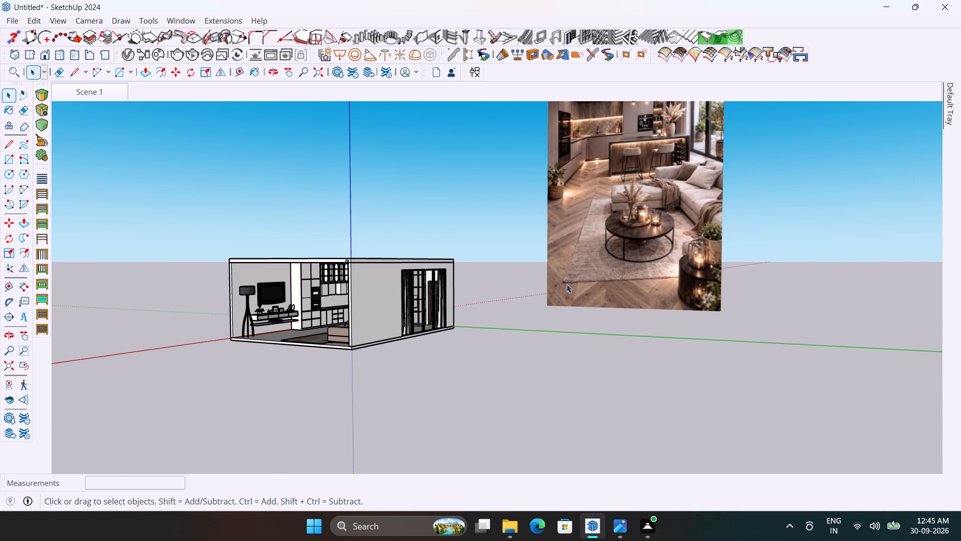
Draw a circle of about 2' 4 5/8" radius on the living room rug and set it to 100 sides.
{"action": "scroll", "coordinate": [284, 337], "scroll_direction": "up", "scroll_amount": 3}
{"action": "scroll", "coordinate": [326, 331], "scroll_direction": "up", "scroll_amount": 5}
{"action": "middle_click_drag", "start_coordinate": [356, 334], "coordinate": [369, 376]}
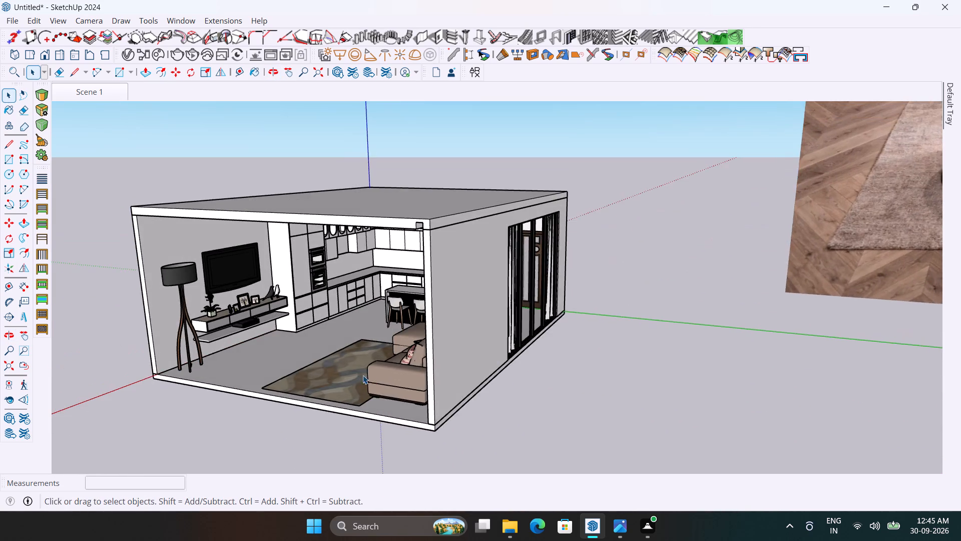
{"action": "scroll", "coordinate": [333, 372], "scroll_direction": "up", "scroll_amount": 13}
{"action": "scroll", "coordinate": [341, 364], "scroll_direction": "down", "scroll_amount": 12}
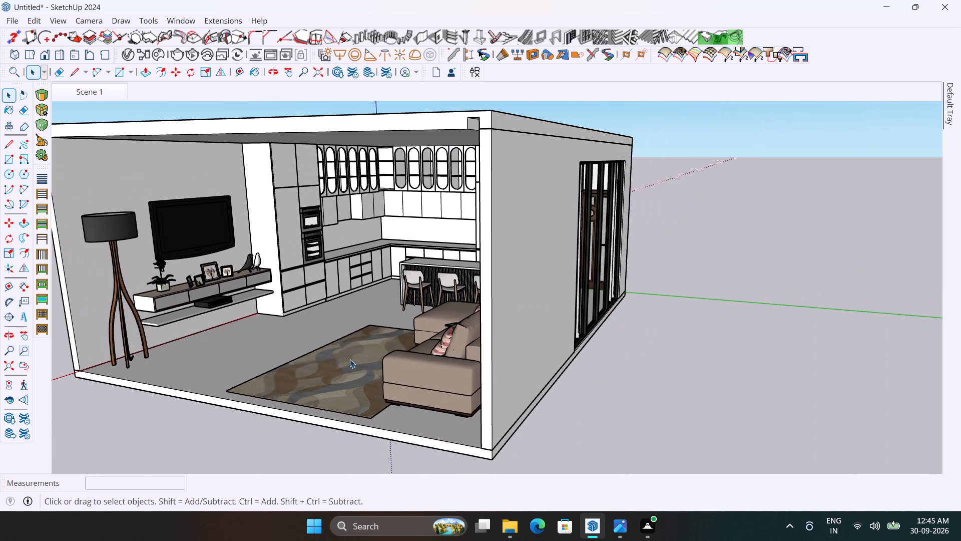
{"action": "scroll", "coordinate": [350, 359], "scroll_direction": "up", "scroll_amount": 2}
{"action": "scroll", "coordinate": [276, 387], "scroll_direction": "up", "scroll_amount": 4}
{"action": "scroll", "coordinate": [354, 352], "scroll_direction": "down", "scroll_amount": 5}
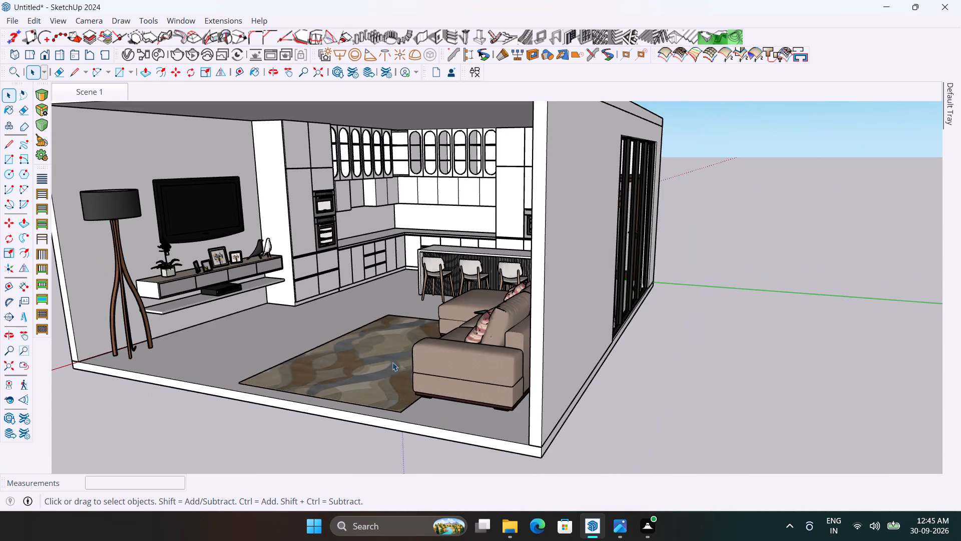
{"action": "middle_click_drag", "start_coordinate": [405, 363], "coordinate": [421, 404]}
{"action": "scroll", "coordinate": [288, 348], "scroll_direction": "up", "scroll_amount": 4}
{"action": "scroll", "coordinate": [423, 321], "scroll_direction": "down", "scroll_amount": 4}
{"action": "scroll", "coordinate": [381, 382], "scroll_direction": "up", "scroll_amount": 2}
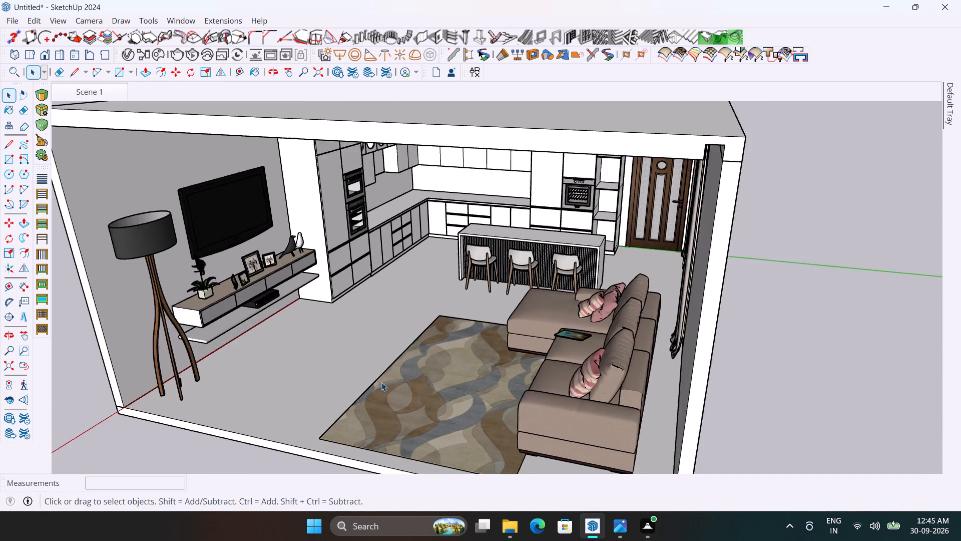
{"action": "scroll", "coordinate": [381, 382], "scroll_direction": "up", "scroll_amount": 2}
{"action": "middle_click_drag", "start_coordinate": [409, 380], "coordinate": [408, 405]}
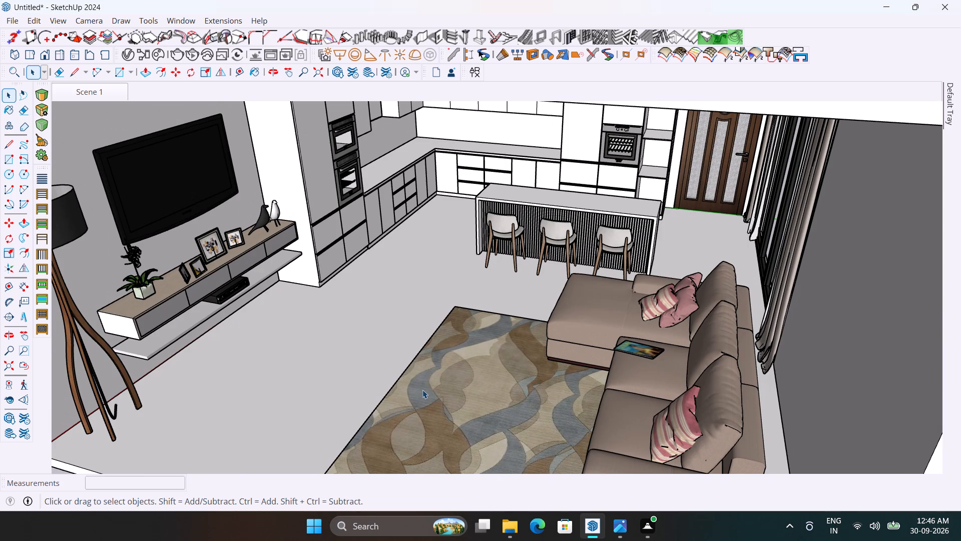
{"action": "key", "text": "c"}
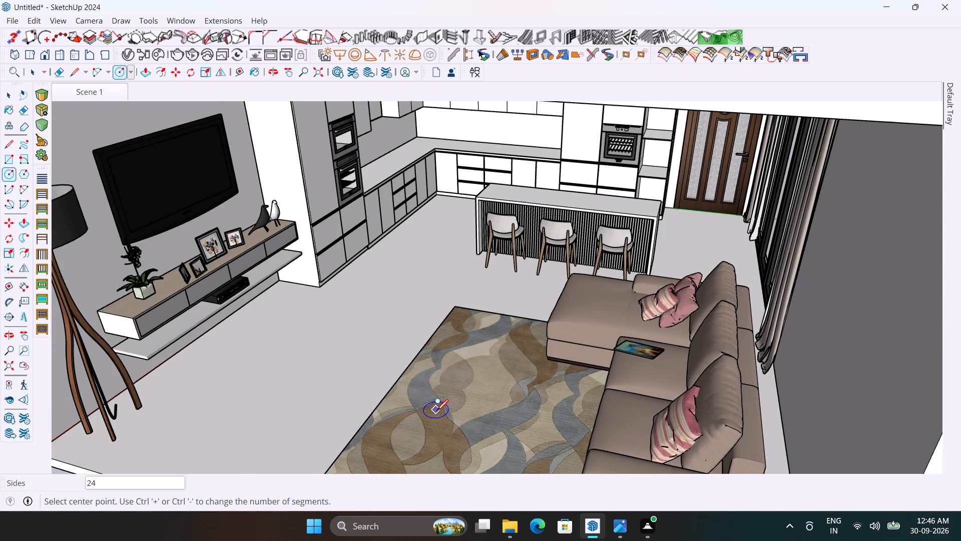
{"action": "left_click", "coordinate": [436, 411]}
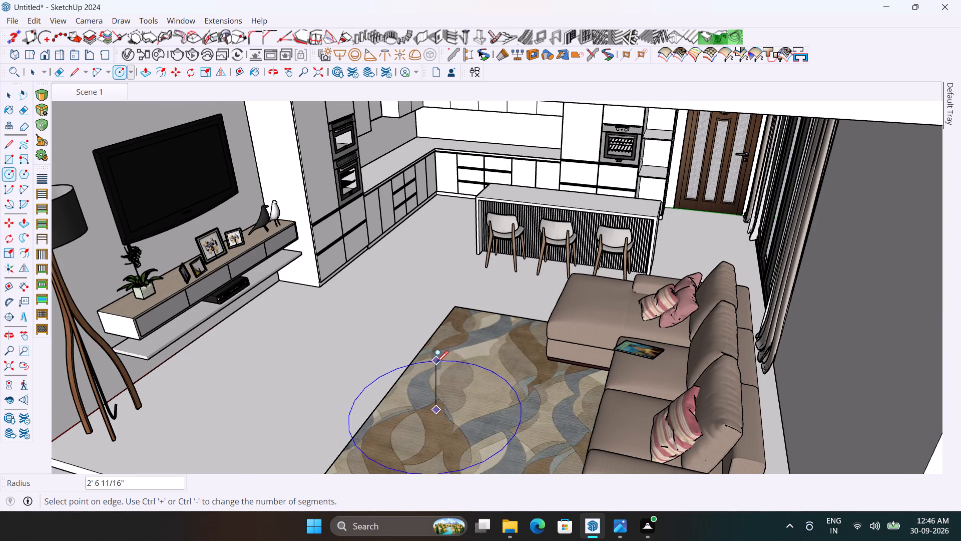
{"action": "left_click", "coordinate": [436, 364]}
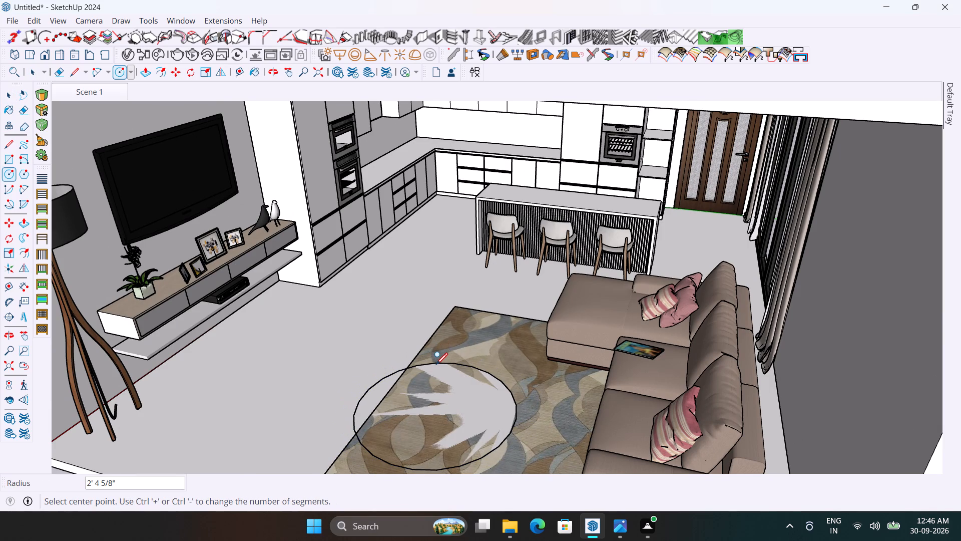
{"action": "type", "text": "10"}
{"action": "key", "text": "0"}
{"action": "key", "text": "s"}
{"action": "key", "text": "Return"}
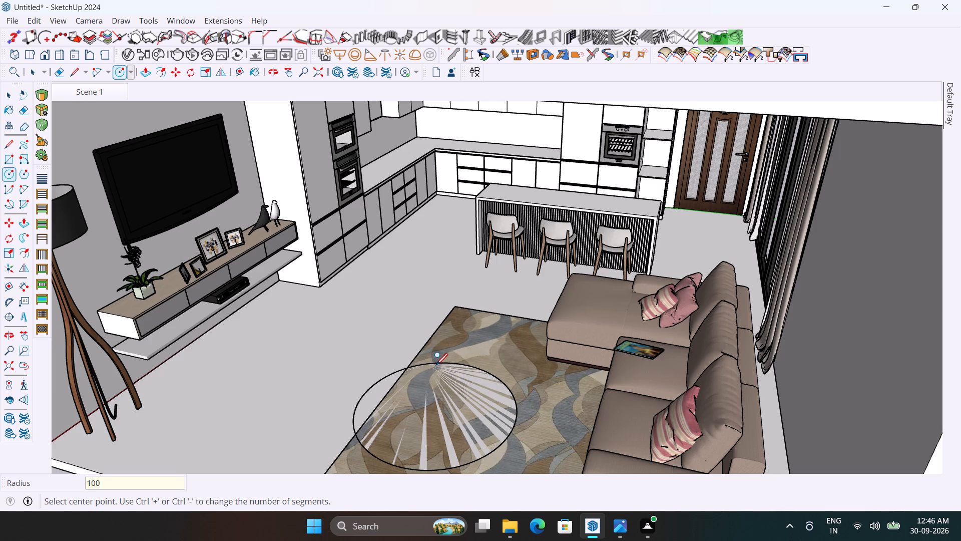
Extrude the circle on the rug upward by 1" into a thin disc.
{"action": "key", "text": "p"}
{"action": "left_click", "coordinate": [432, 388]}
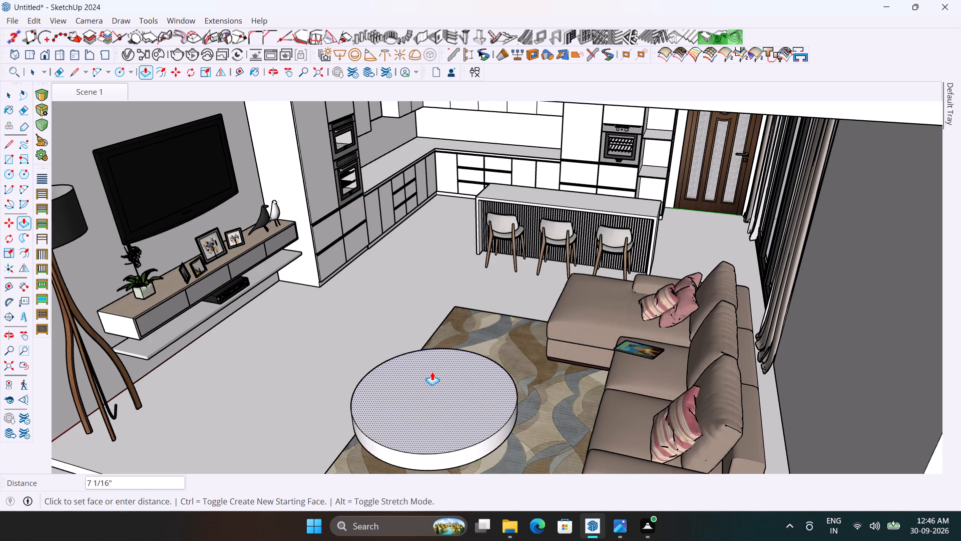
{"action": "key", "text": "0"}
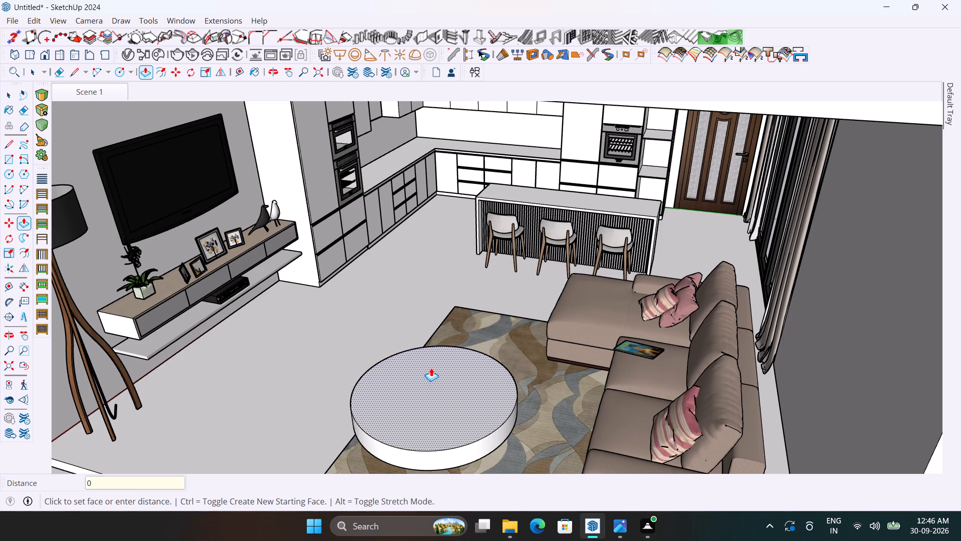
{"action": "key", "text": "BackSpace"}
{"action": "key", "text": "1"}
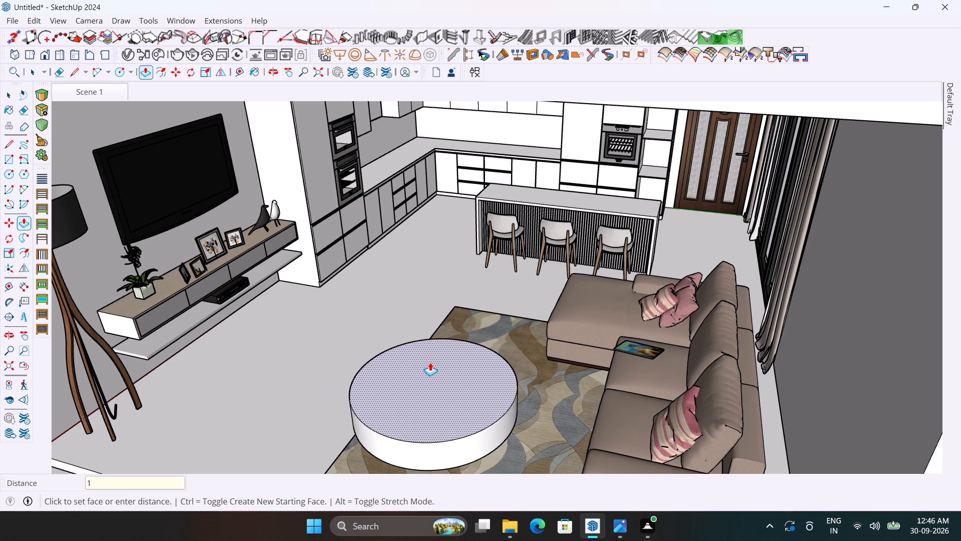
{"action": "key", "text": "Return"}
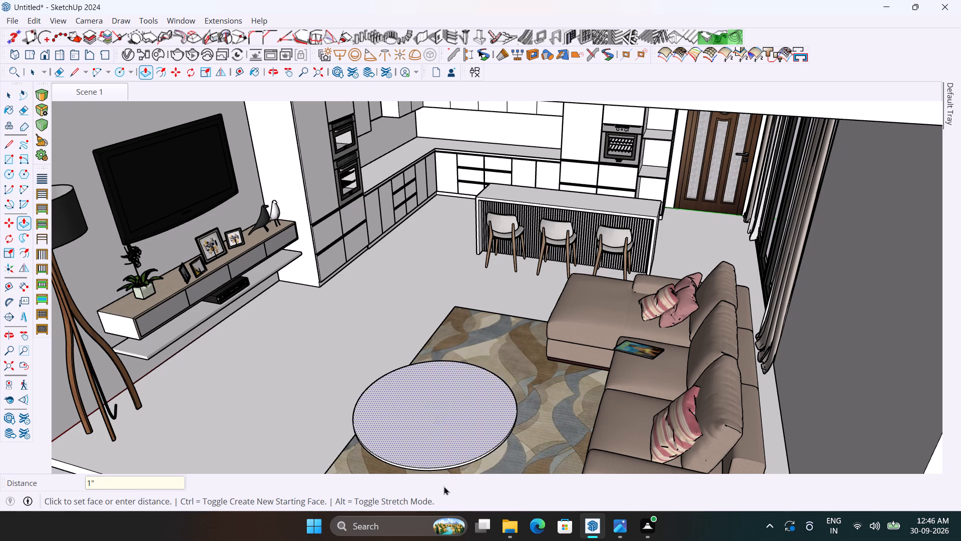
Offset the disc's top edge inward by about 1 3/8".
{"action": "scroll", "coordinate": [443, 491], "scroll_direction": "up", "scroll_amount": 2}
{"action": "scroll", "coordinate": [435, 330], "scroll_direction": "down", "scroll_amount": 3}
{"action": "scroll", "coordinate": [401, 401], "scroll_direction": "up", "scroll_amount": 4}
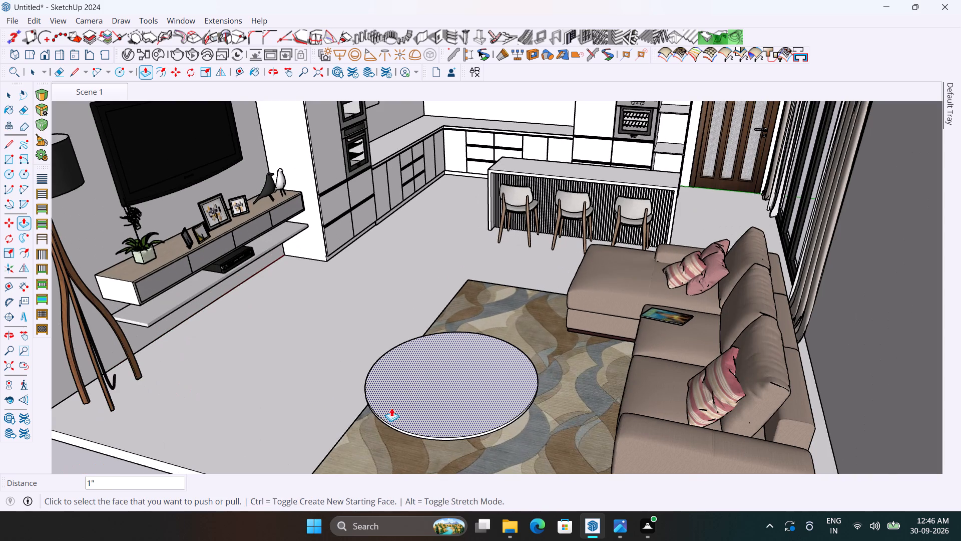
{"action": "key", "text": "f"}
{"action": "scroll", "coordinate": [376, 428], "scroll_direction": "up", "scroll_amount": 7}
{"action": "left_click", "coordinate": [384, 414]}
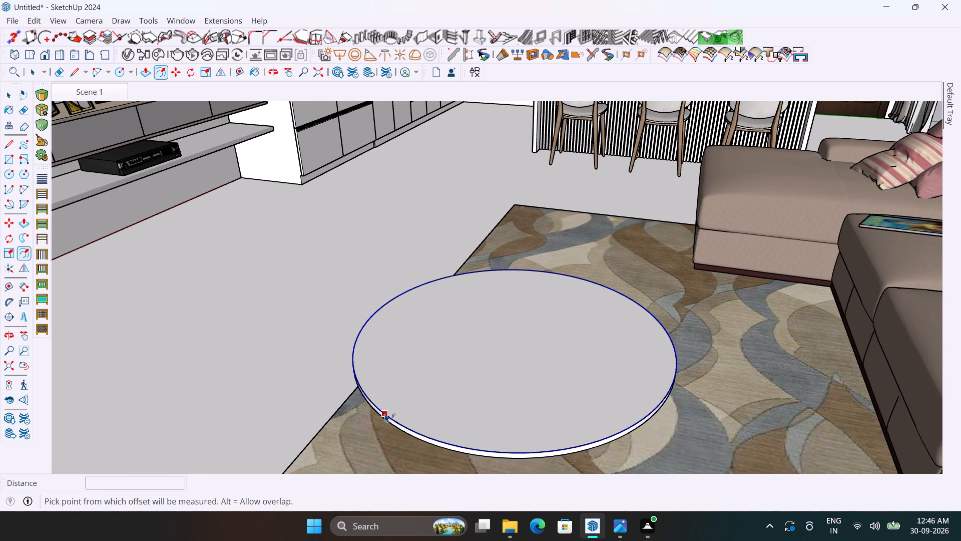
{"action": "left_click", "coordinate": [392, 410]}
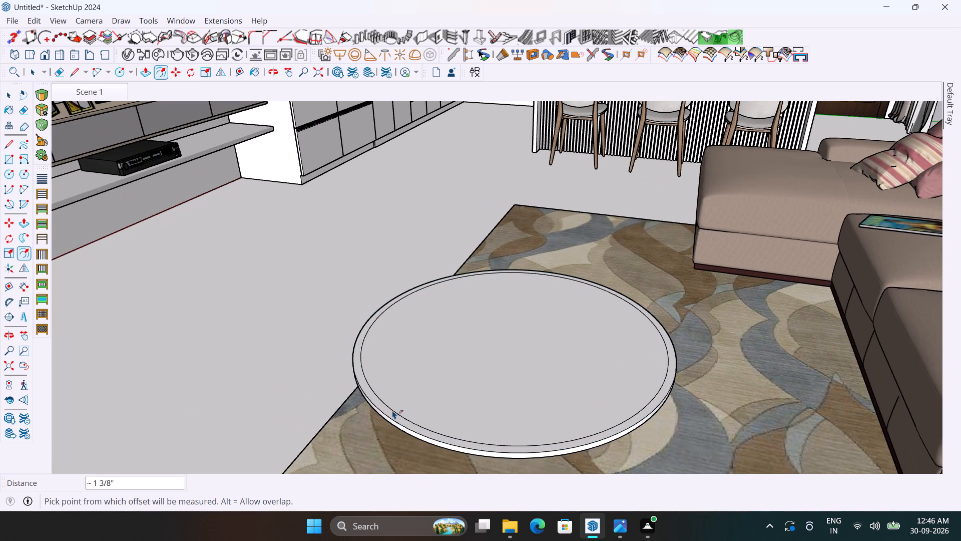
Push the inner circular face down through the disc's thickness and delete it, leaving an open ring.
{"action": "key", "text": "p"}
{"action": "left_click", "coordinate": [422, 396]}
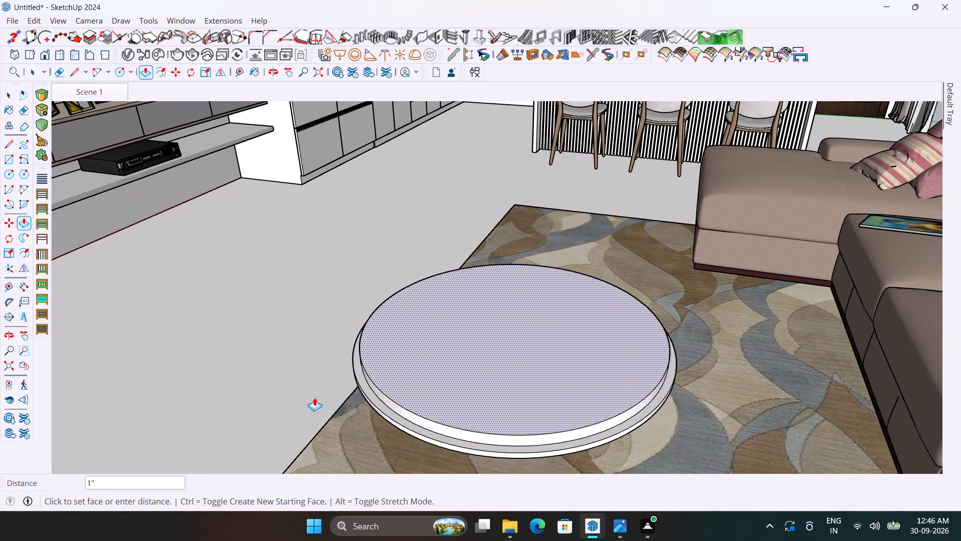
{"action": "left_click", "coordinate": [309, 397]}
{"action": "middle_click_drag", "start_coordinate": [454, 397], "coordinate": [434, 361]}
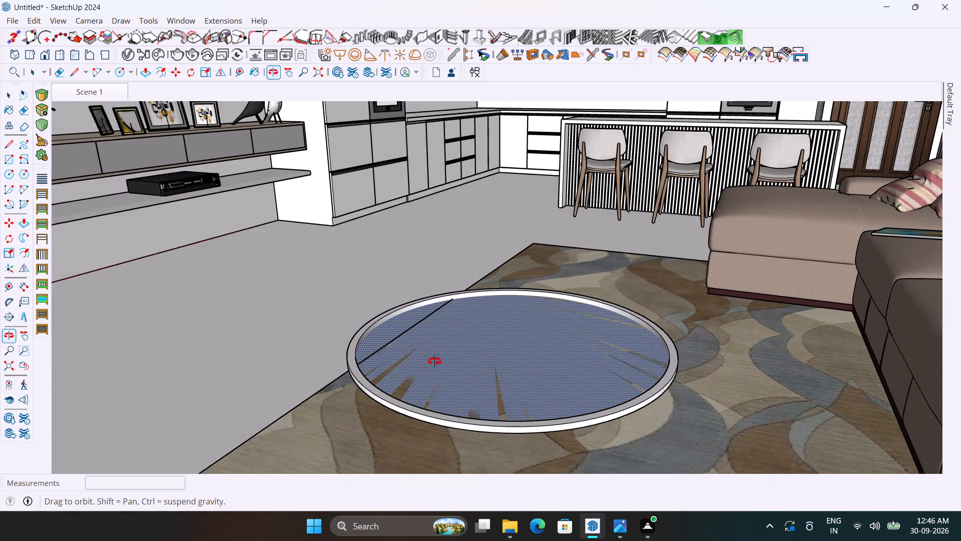
{"action": "middle_click_drag", "start_coordinate": [434, 361], "coordinate": [440, 366]}
{"action": "key", "text": "Delete"}
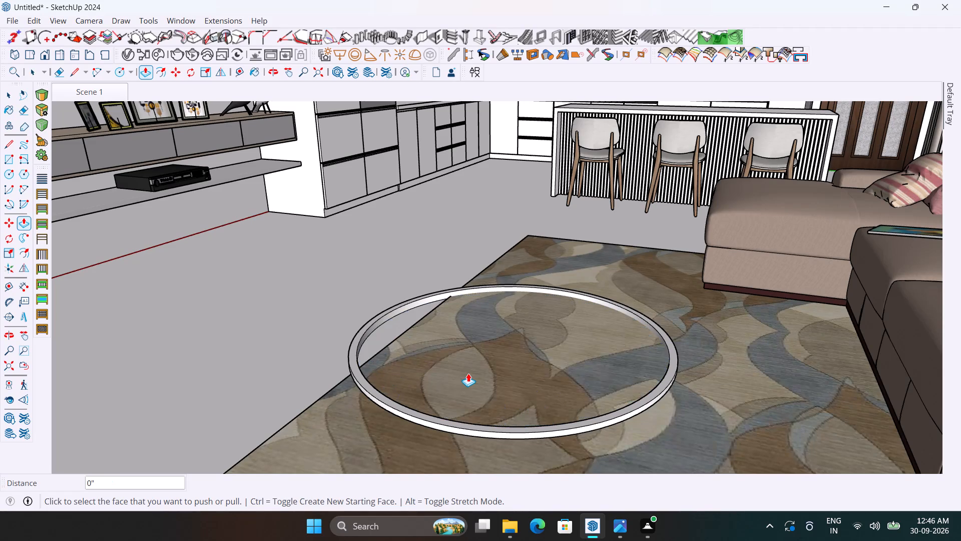
Select the whole ring on the rug and make it a group.
{"action": "middle_click_drag", "start_coordinate": [467, 373], "coordinate": [491, 315]}
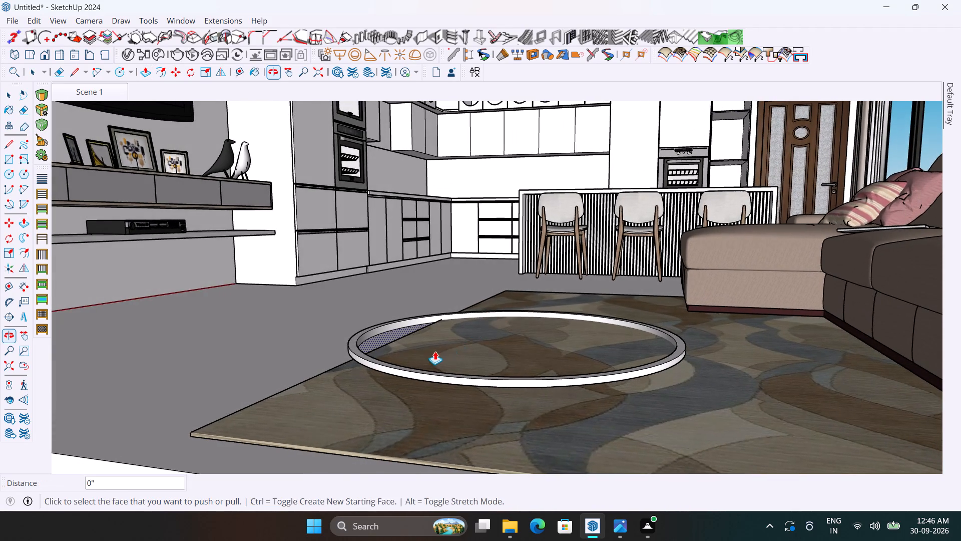
{"action": "middle_click_drag", "start_coordinate": [435, 352], "coordinate": [461, 392]}
{"action": "scroll", "coordinate": [453, 383], "scroll_direction": "up", "scroll_amount": 1}
{"action": "key", "text": "space"}
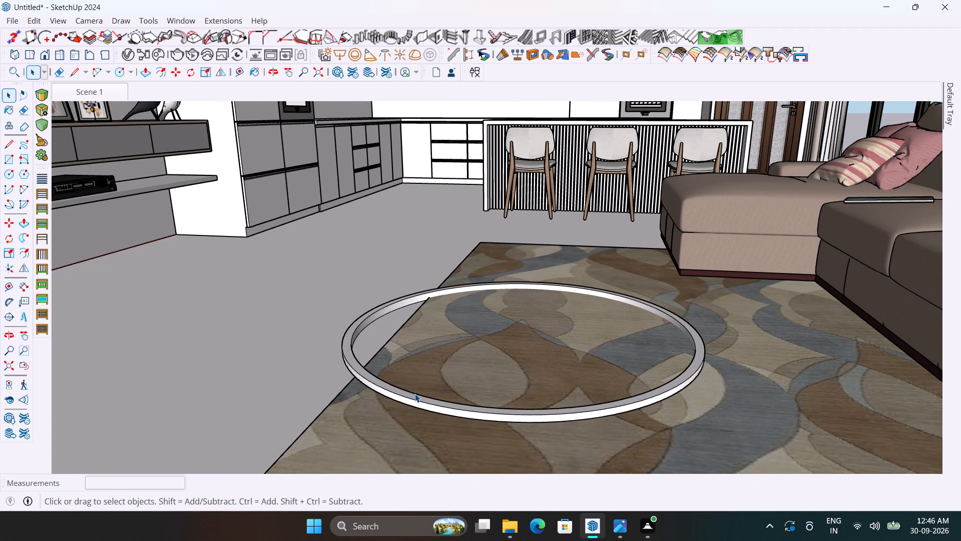
{"action": "triple_click", "coordinate": [411, 399]}
{"action": "right_click", "coordinate": [411, 399]}
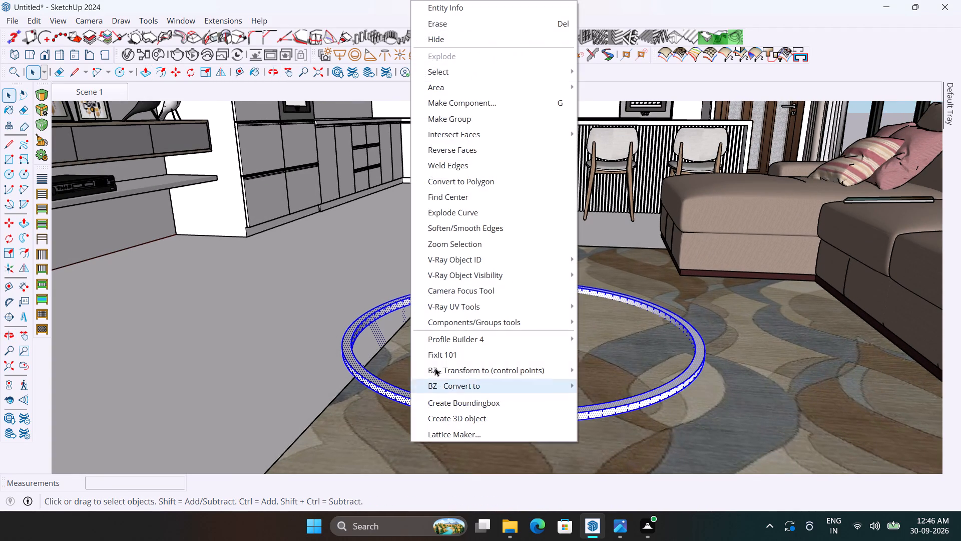
{"action": "left_click", "coordinate": [444, 124]}
{"action": "scroll", "coordinate": [371, 224], "scroll_direction": "down", "scroll_amount": 2}
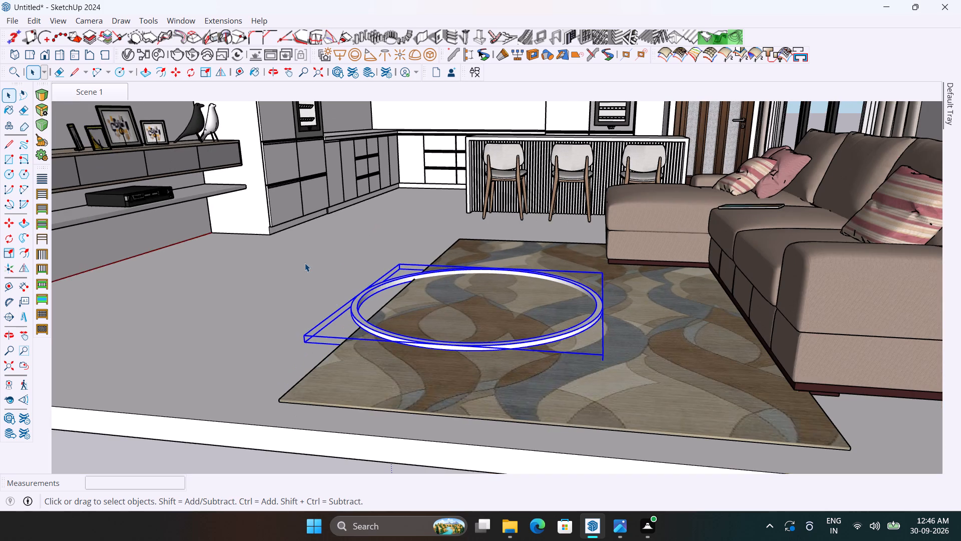
{"action": "left_click", "coordinate": [305, 263]}
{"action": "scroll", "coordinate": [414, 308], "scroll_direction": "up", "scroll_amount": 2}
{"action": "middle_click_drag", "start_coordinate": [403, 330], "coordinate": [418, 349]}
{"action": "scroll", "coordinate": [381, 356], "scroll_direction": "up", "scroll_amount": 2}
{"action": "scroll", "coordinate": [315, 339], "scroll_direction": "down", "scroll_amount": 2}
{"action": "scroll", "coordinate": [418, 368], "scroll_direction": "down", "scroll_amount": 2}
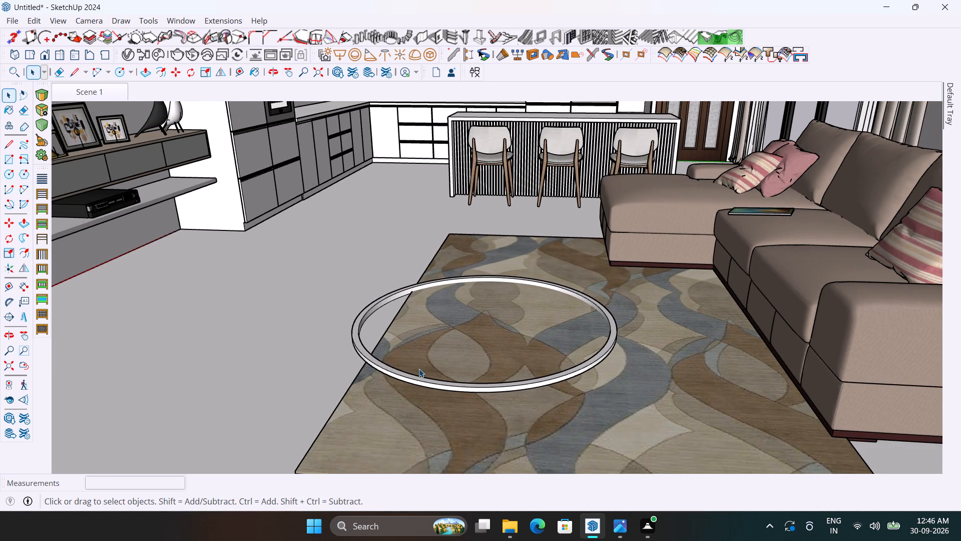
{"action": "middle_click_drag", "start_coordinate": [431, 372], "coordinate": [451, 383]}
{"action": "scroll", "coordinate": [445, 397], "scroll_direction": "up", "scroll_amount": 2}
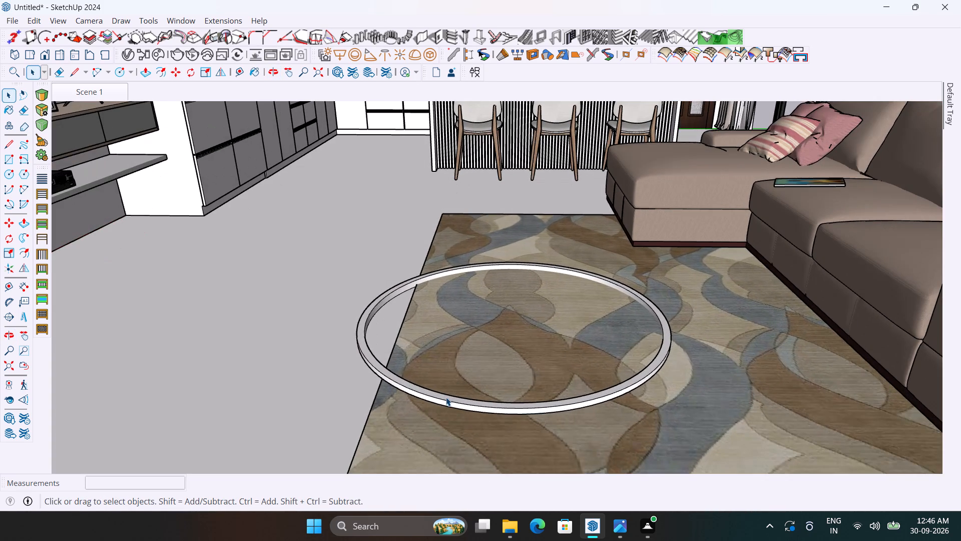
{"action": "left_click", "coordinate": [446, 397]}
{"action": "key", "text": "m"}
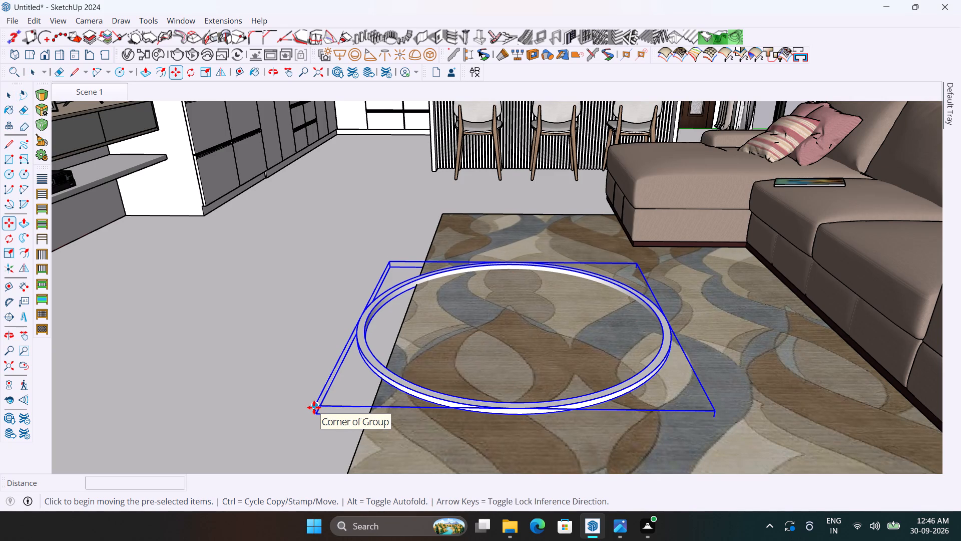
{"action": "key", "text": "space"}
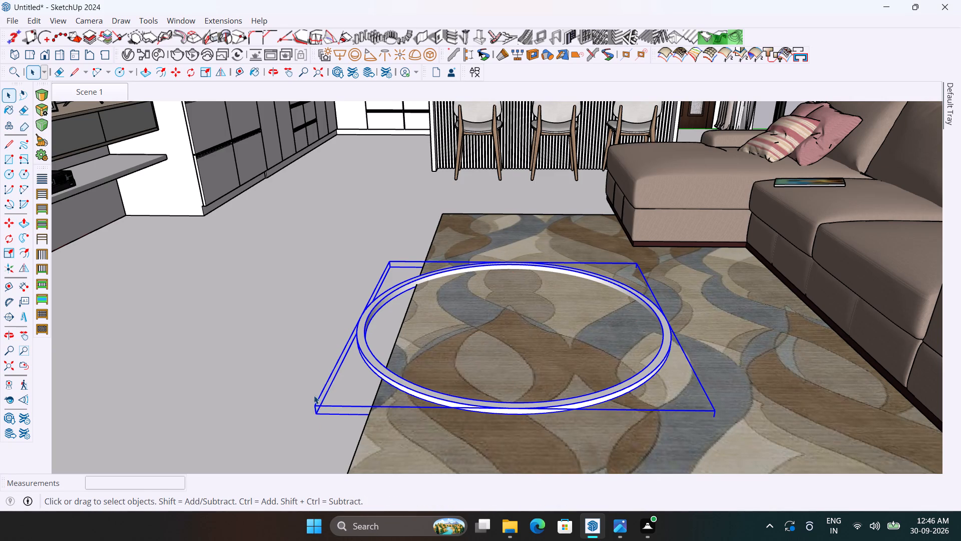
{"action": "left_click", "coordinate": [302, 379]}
Draw two straight lines crossing at right angles through the ring's opening, each running from inner edge to inner edge.
{"action": "scroll", "coordinate": [409, 387], "scroll_direction": "up", "scroll_amount": 3}
{"action": "middle_click_drag", "start_coordinate": [430, 387], "coordinate": [382, 403]}
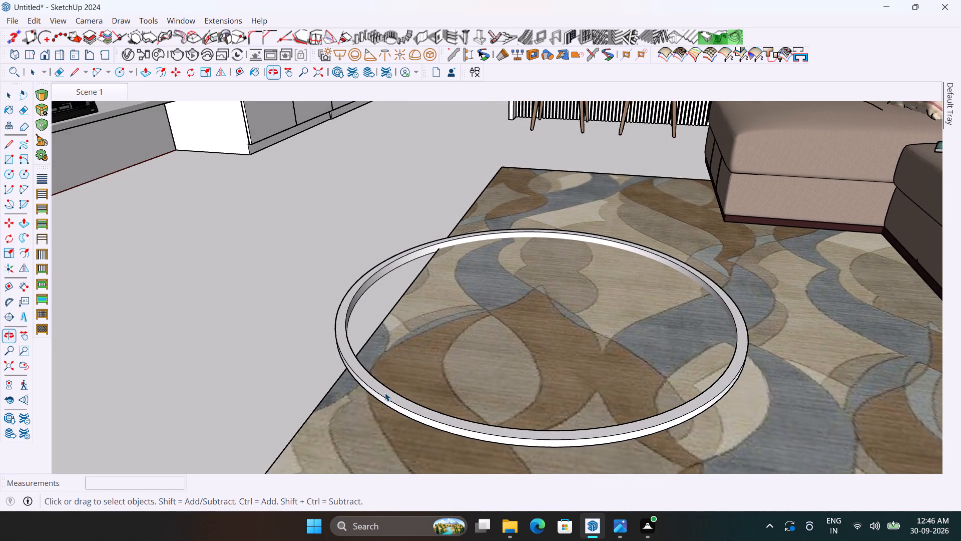
{"action": "scroll", "coordinate": [386, 392], "scroll_direction": "up", "scroll_amount": 5}
{"action": "scroll", "coordinate": [380, 386], "scroll_direction": "down", "scroll_amount": 6}
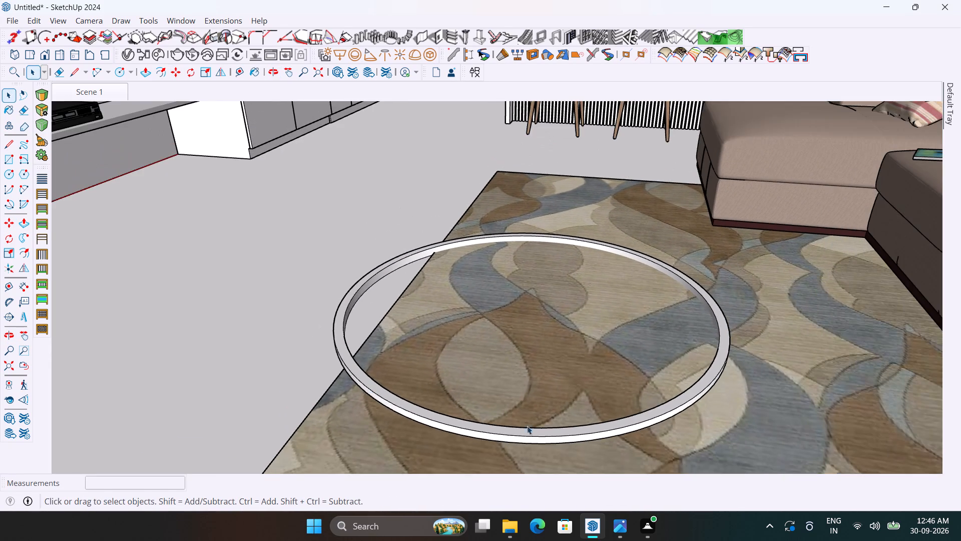
{"action": "scroll", "coordinate": [563, 430], "scroll_direction": "up", "scroll_amount": 2}
{"action": "scroll", "coordinate": [425, 374], "scroll_direction": "down", "scroll_amount": 3}
{"action": "middle_click_drag", "start_coordinate": [442, 389], "coordinate": [450, 400]}
{"action": "scroll", "coordinate": [442, 412], "scroll_direction": "down", "scroll_amount": 2}
{"action": "scroll", "coordinate": [467, 421], "scroll_direction": "up", "scroll_amount": 4}
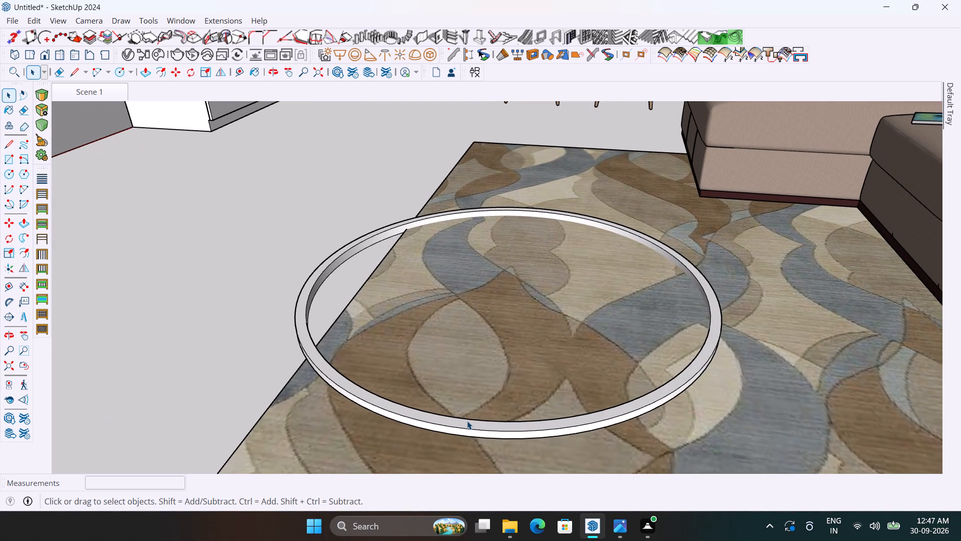
{"action": "key", "text": "l"}
{"action": "left_click", "coordinate": [467, 420]}
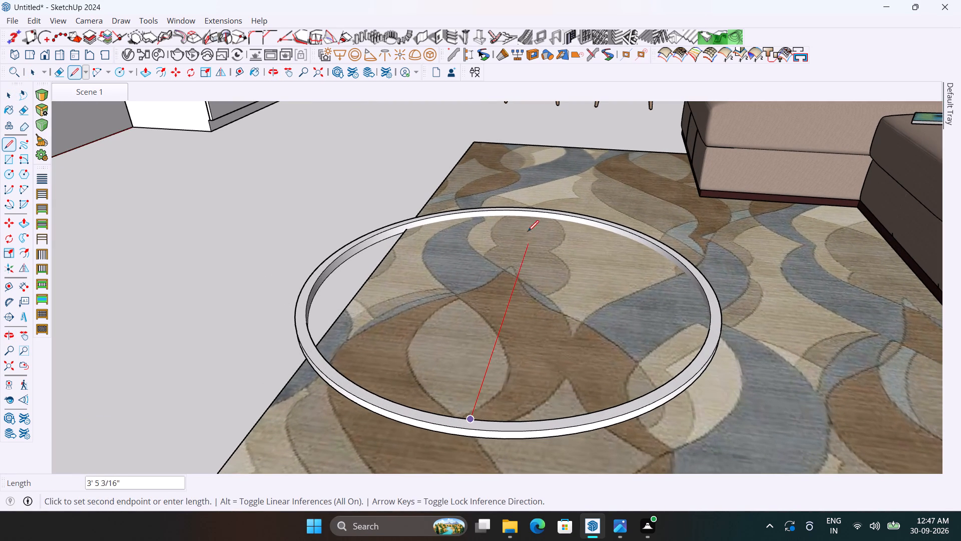
{"action": "left_click", "coordinate": [531, 211]}
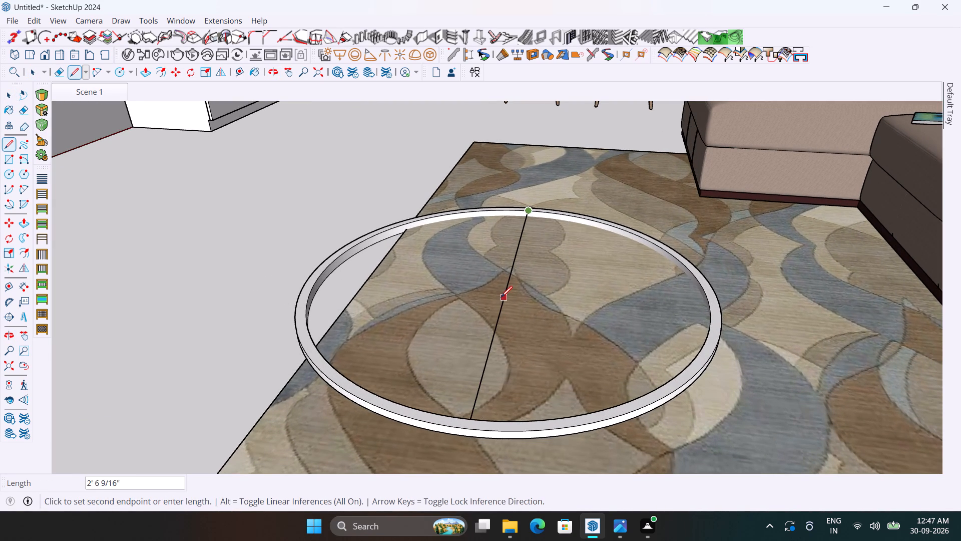
{"action": "left_click", "coordinate": [507, 287]}
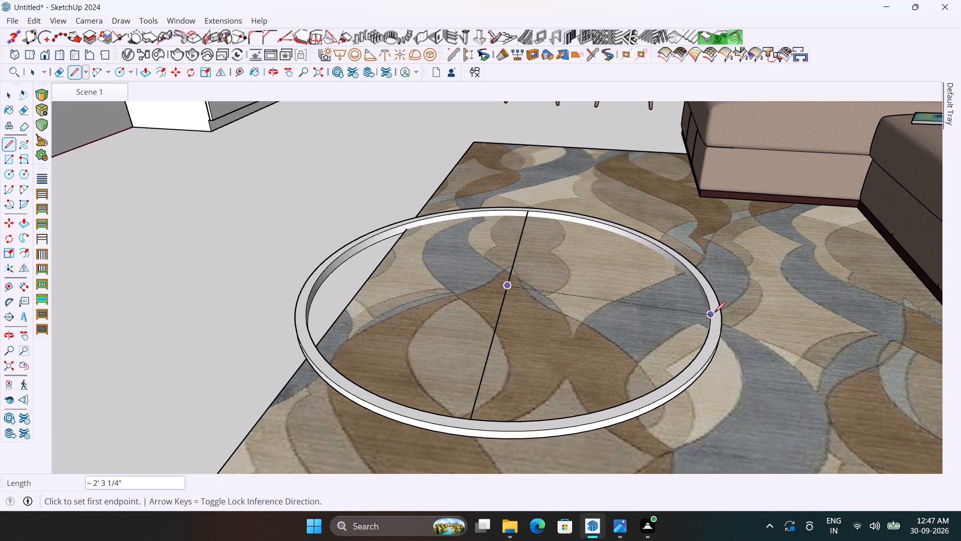
{"action": "left_click", "coordinate": [714, 313]}
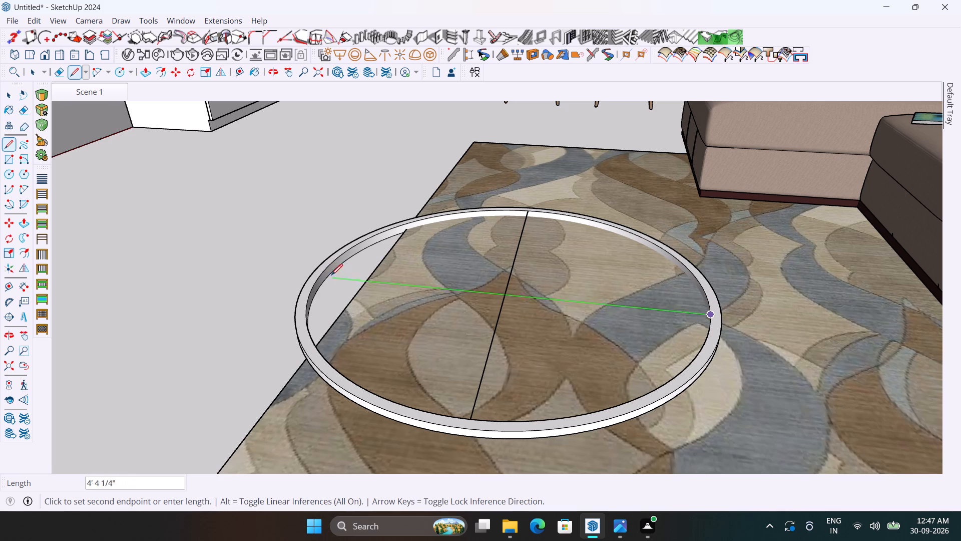
{"action": "left_click", "coordinate": [319, 275]}
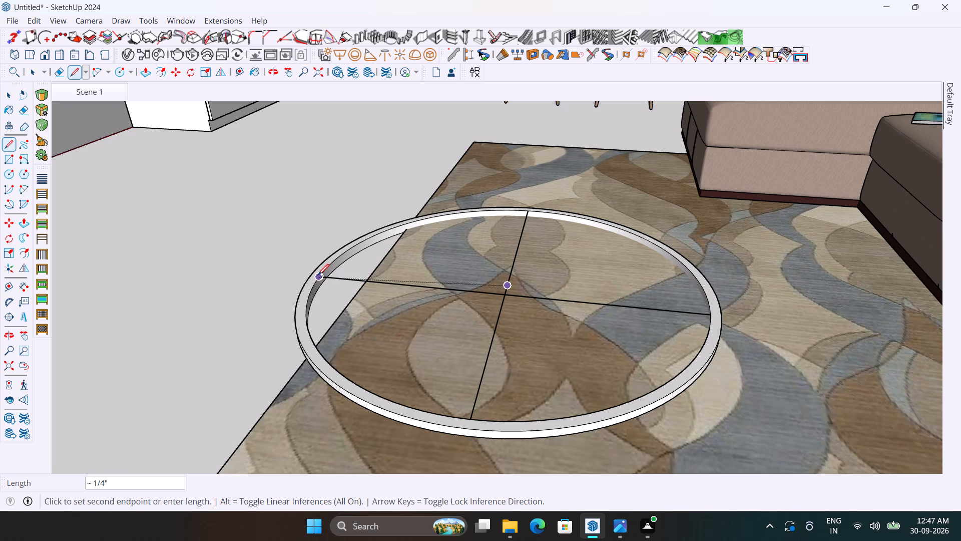
{"action": "key", "text": "Escape"}
Extend the cross line's end on the TV-unit side over the ring's top face to its outer edge.
{"action": "scroll", "coordinate": [314, 292], "scroll_direction": "up", "scroll_amount": 7}
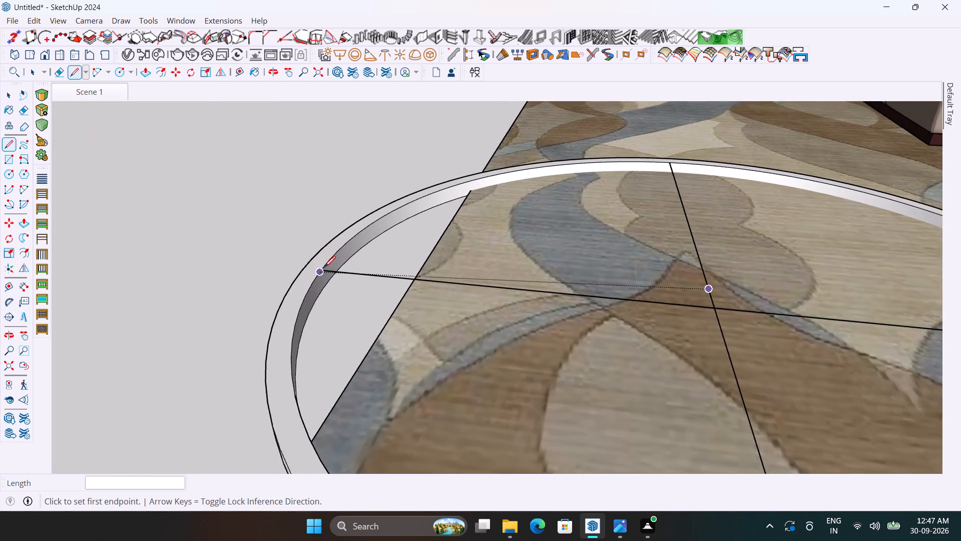
{"action": "scroll", "coordinate": [314, 274], "scroll_direction": "up", "scroll_amount": 7}
{"action": "middle_click_drag", "start_coordinate": [319, 273], "coordinate": [330, 359]}
{"action": "scroll", "coordinate": [298, 269], "scroll_direction": "up", "scroll_amount": 4}
{"action": "left_click", "coordinate": [336, 265]}
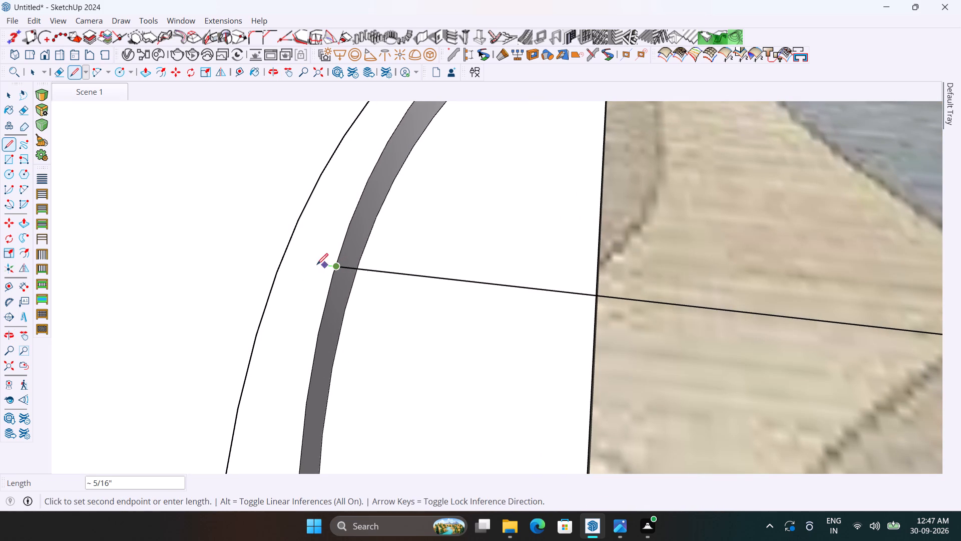
{"action": "left_click", "coordinate": [286, 258]}
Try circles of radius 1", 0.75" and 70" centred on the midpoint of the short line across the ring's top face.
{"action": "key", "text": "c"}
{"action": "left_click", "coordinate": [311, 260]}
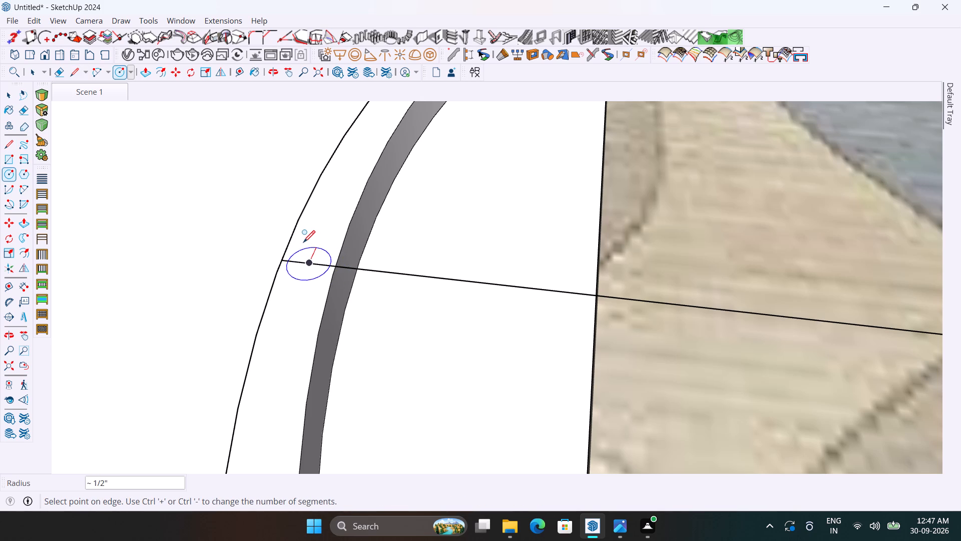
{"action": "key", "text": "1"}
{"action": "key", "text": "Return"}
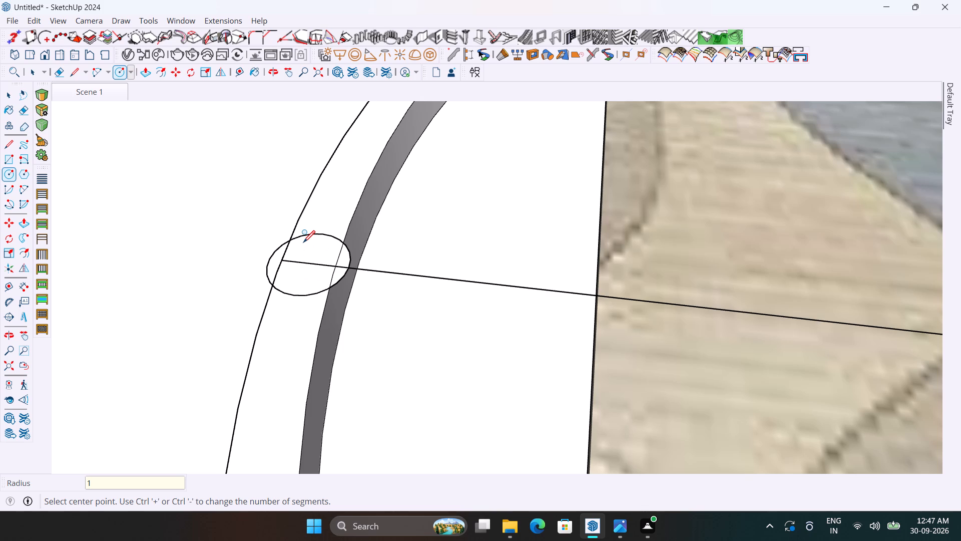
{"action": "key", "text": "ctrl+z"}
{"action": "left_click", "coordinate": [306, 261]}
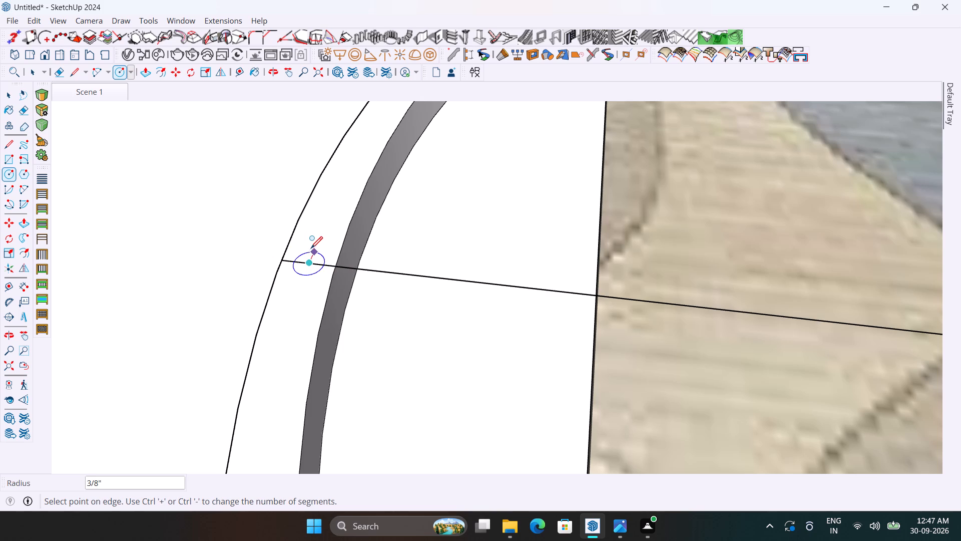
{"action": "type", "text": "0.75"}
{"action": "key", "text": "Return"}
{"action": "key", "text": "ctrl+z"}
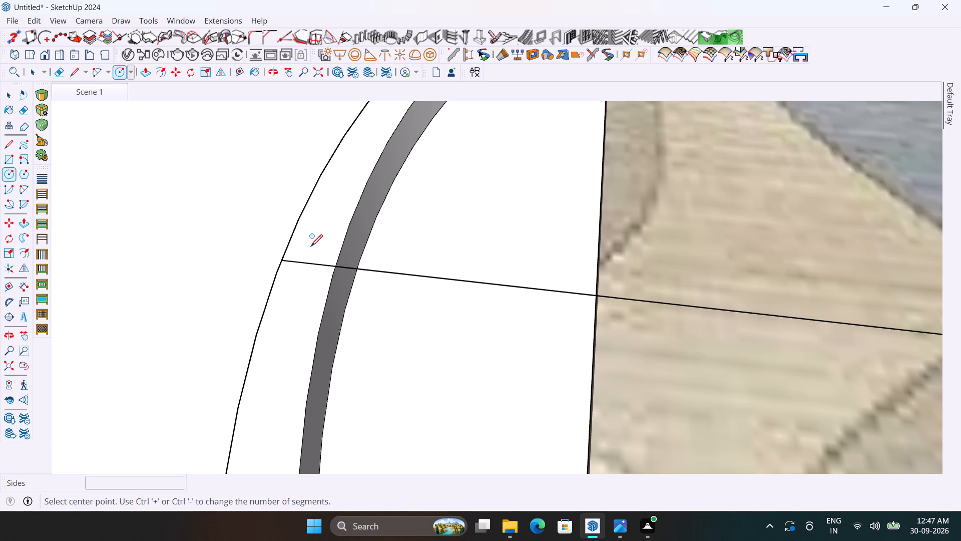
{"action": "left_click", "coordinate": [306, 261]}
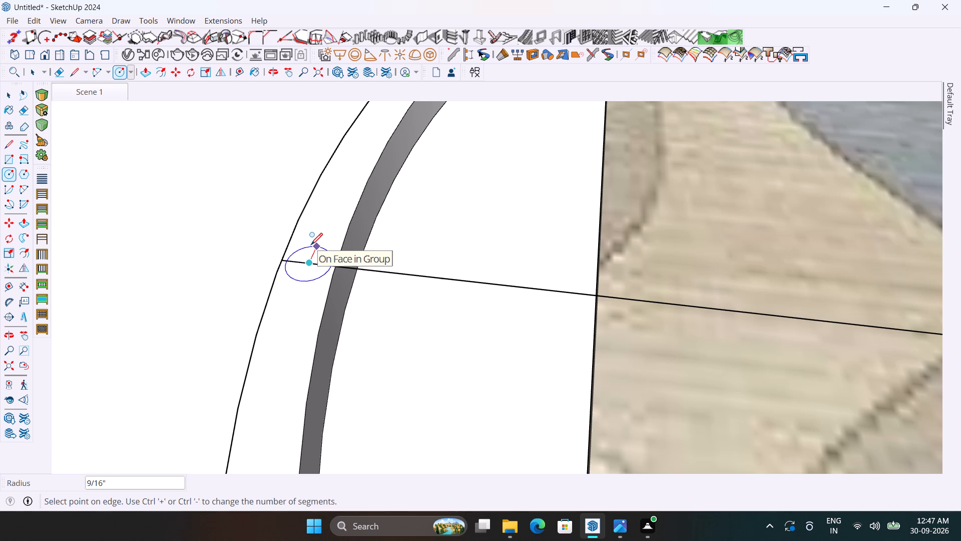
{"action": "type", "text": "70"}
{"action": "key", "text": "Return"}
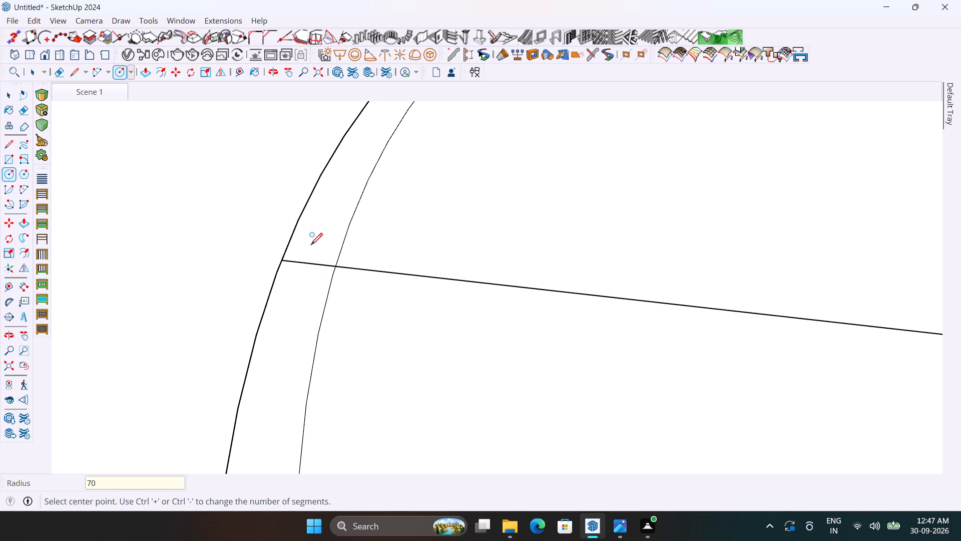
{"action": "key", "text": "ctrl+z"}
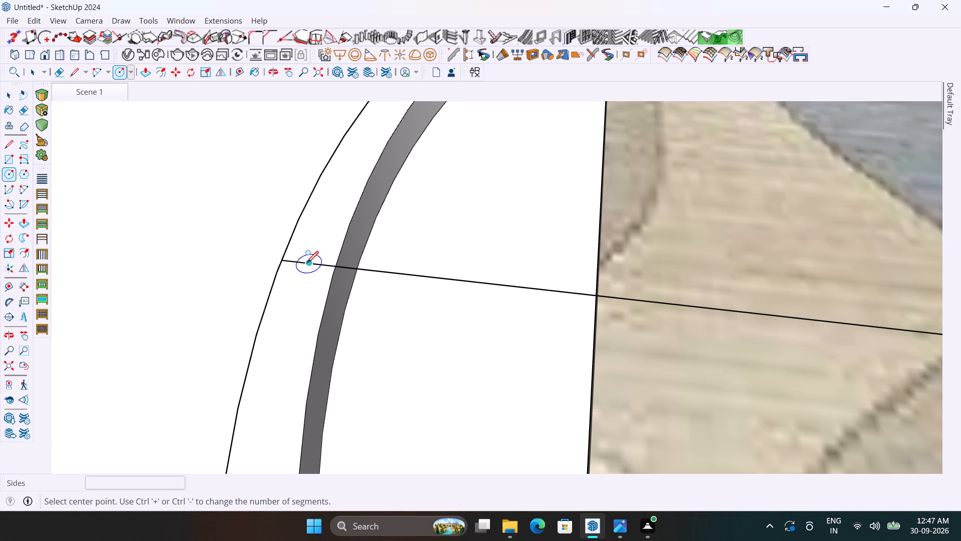
Draw a circle of radius 0.70" centred on the midpoint of the short line across the ring's top face.
{"action": "left_click", "coordinate": [307, 262]}
{"action": "type", "text": "0.70"}
{"action": "key", "text": "Return"}
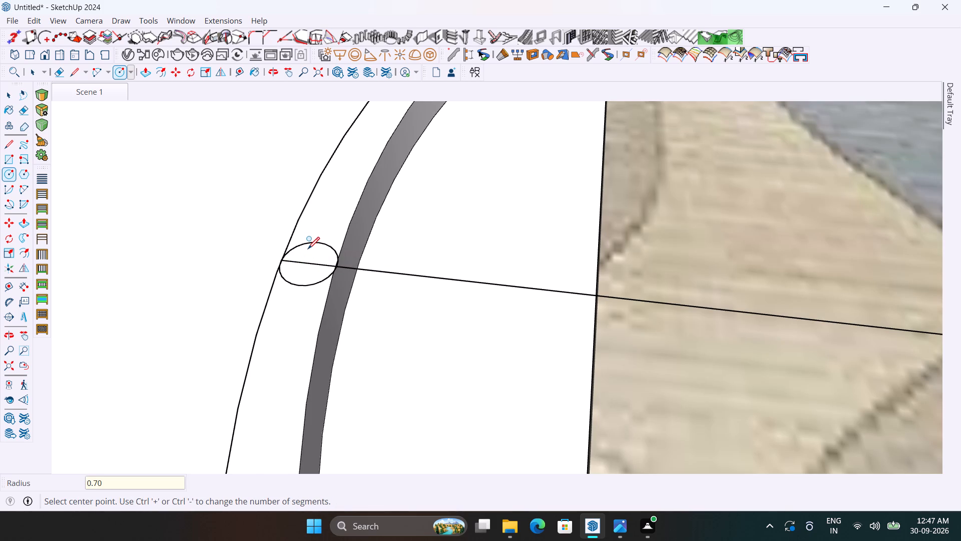
{"action": "scroll", "coordinate": [308, 248], "scroll_direction": "down", "scroll_amount": 5}
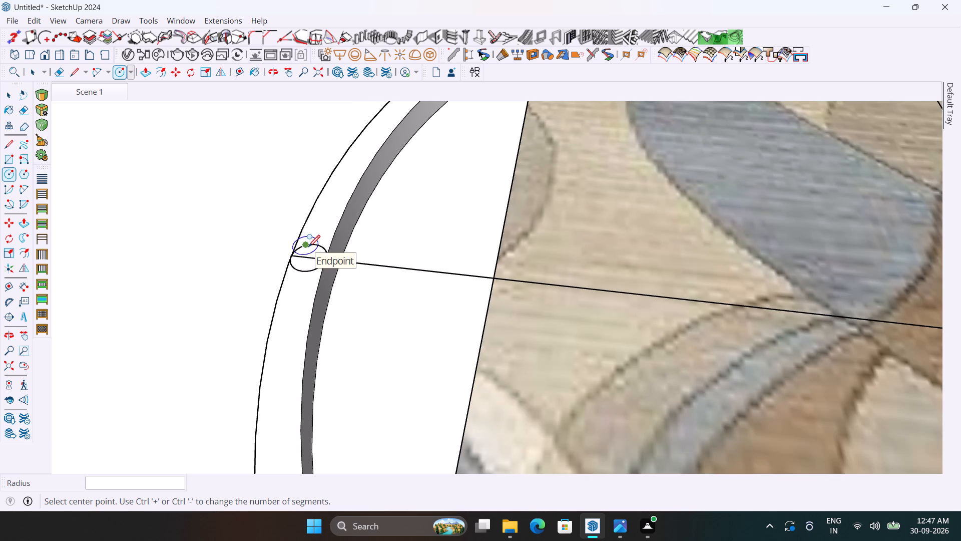
{"action": "scroll", "coordinate": [308, 246], "scroll_direction": "up", "scroll_amount": 5}
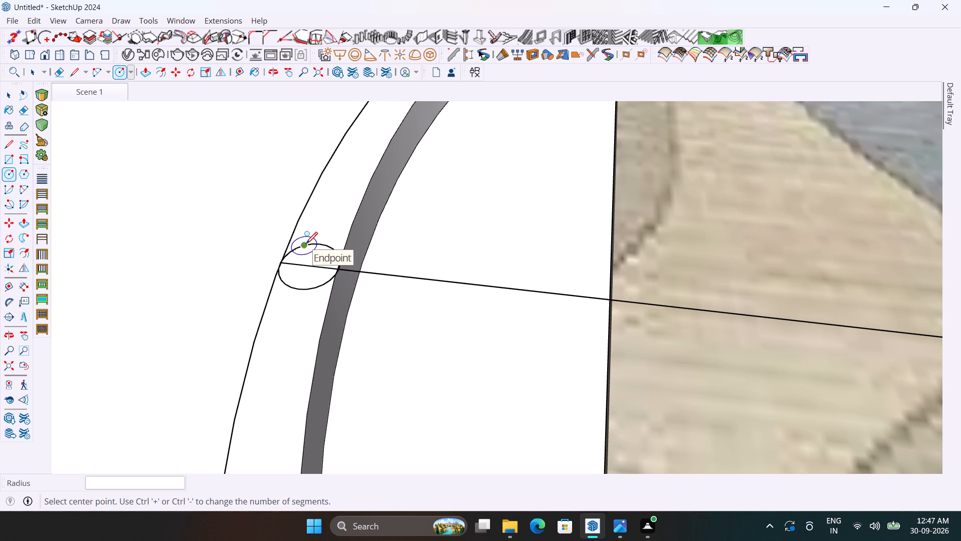
{"action": "key", "text": "space"}
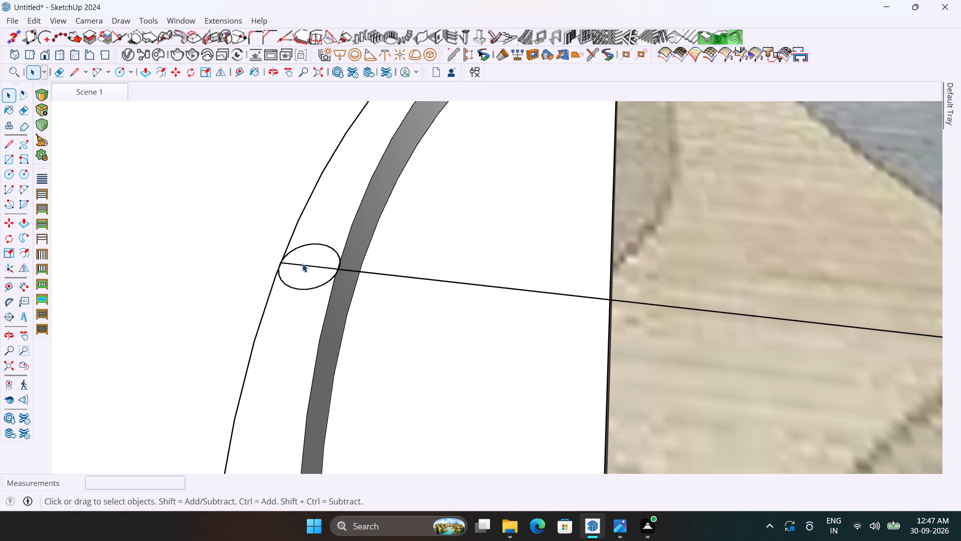
Extend the other cross line's near end about 1 3/8" over the ring's top face to its outer edge.
{"action": "scroll", "coordinate": [285, 244], "scroll_direction": "down", "scroll_amount": 18}
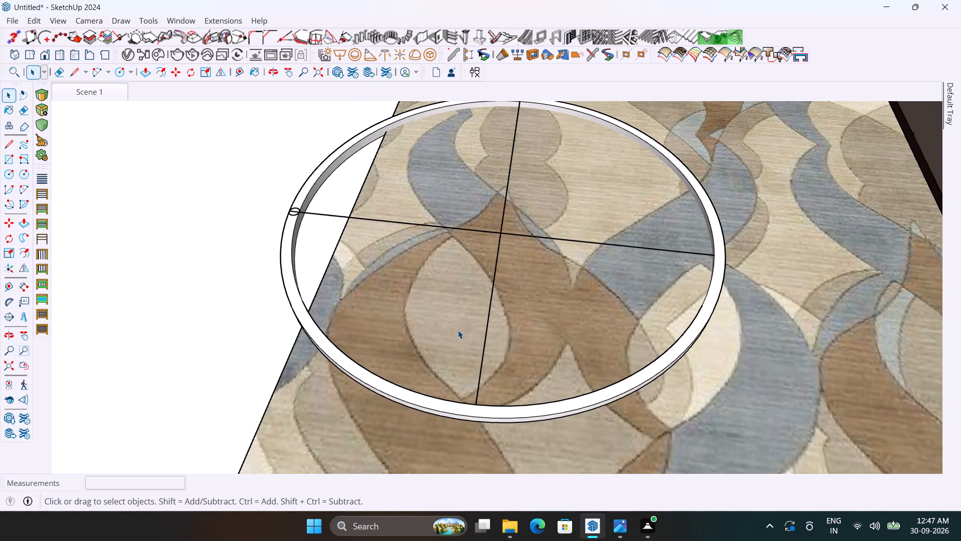
{"action": "scroll", "coordinate": [493, 423], "scroll_direction": "up", "scroll_amount": 8}
{"action": "key", "text": "l"}
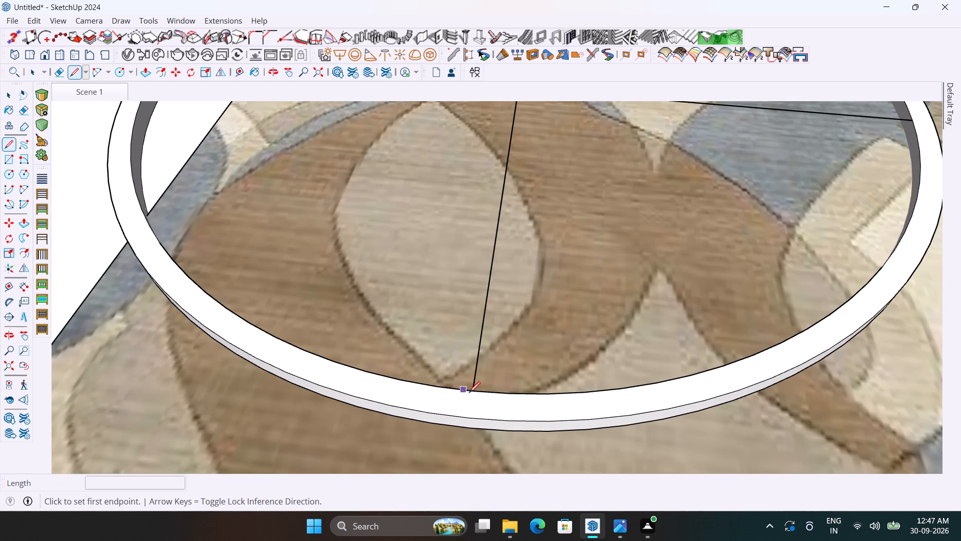
{"action": "left_click", "coordinate": [471, 392]}
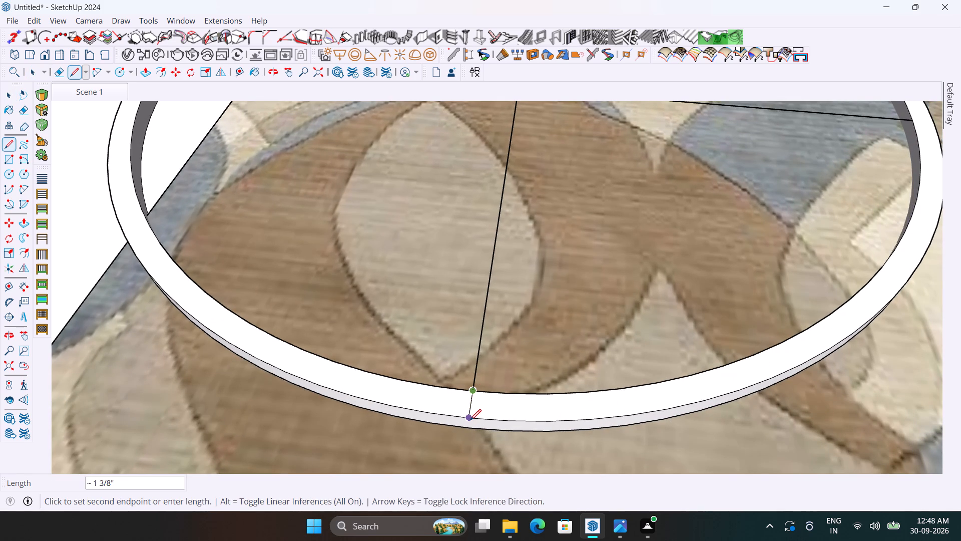
{"action": "left_click", "coordinate": [470, 420]}
{"action": "scroll", "coordinate": [406, 394], "scroll_direction": "down", "scroll_amount": 5}
{"action": "key", "text": "space"}
Extend the cross line's end on the sofa side over the ring's top face to its outer edge.
{"action": "scroll", "coordinate": [779, 248], "scroll_direction": "up", "scroll_amount": 3}
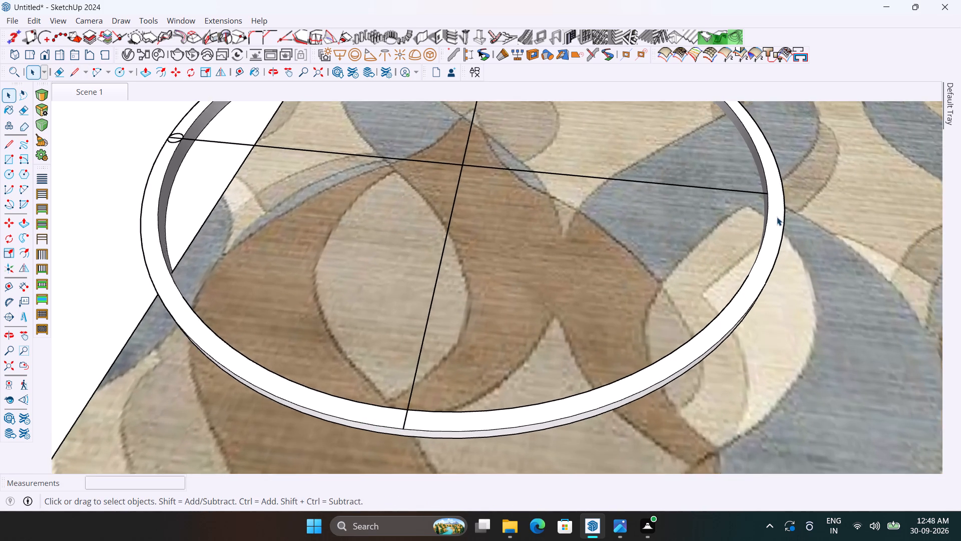
{"action": "scroll", "coordinate": [777, 203], "scroll_direction": "up", "scroll_amount": 3}
{"action": "key", "text": "l"}
{"action": "left_click", "coordinate": [761, 178]}
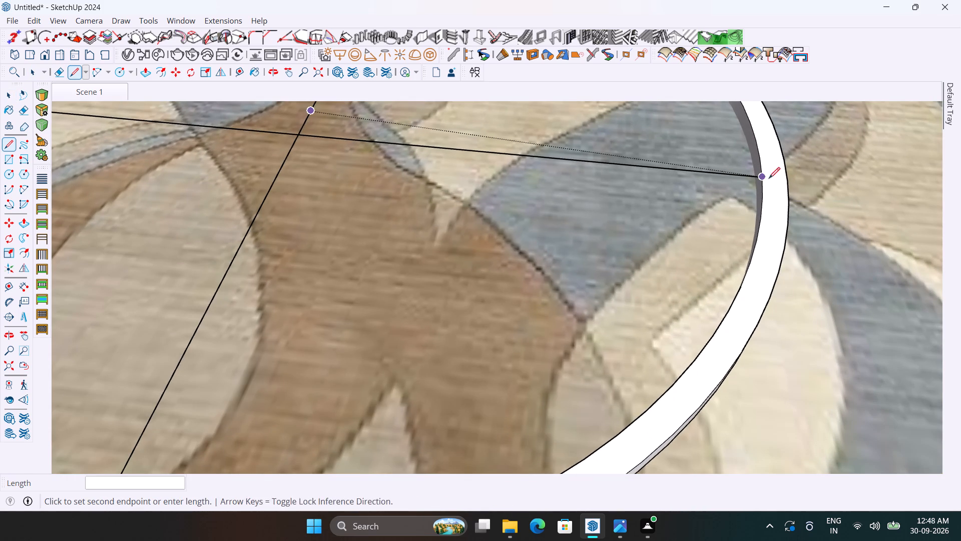
{"action": "left_click", "coordinate": [790, 183]}
{"action": "scroll", "coordinate": [719, 258], "scroll_direction": "down", "scroll_amount": 5}
{"action": "key", "text": "space"}
Extend the cross line's far end, toward the dining chairs, about 1 3/8" over the ring's top face to its outer edge.
{"action": "scroll", "coordinate": [722, 308], "scroll_direction": "down", "scroll_amount": 5}
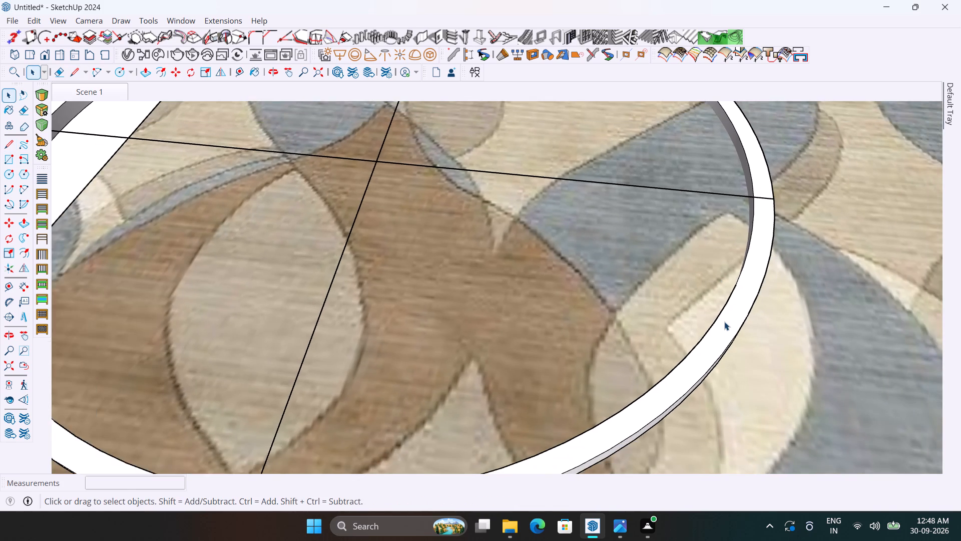
{"action": "scroll", "coordinate": [722, 326], "scroll_direction": "down", "scroll_amount": 5}
{"action": "scroll", "coordinate": [574, 331], "scroll_direction": "down", "scroll_amount": 4}
{"action": "scroll", "coordinate": [514, 130], "scroll_direction": "up", "scroll_amount": 7}
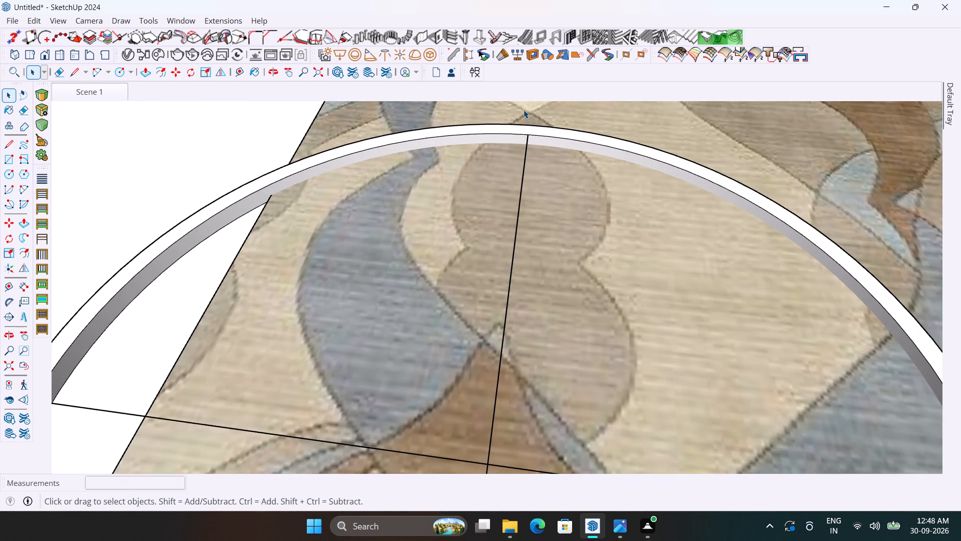
{"action": "key", "text": "l"}
{"action": "scroll", "coordinate": [518, 143], "scroll_direction": "up", "scroll_amount": 3}
{"action": "left_click", "coordinate": [528, 134]}
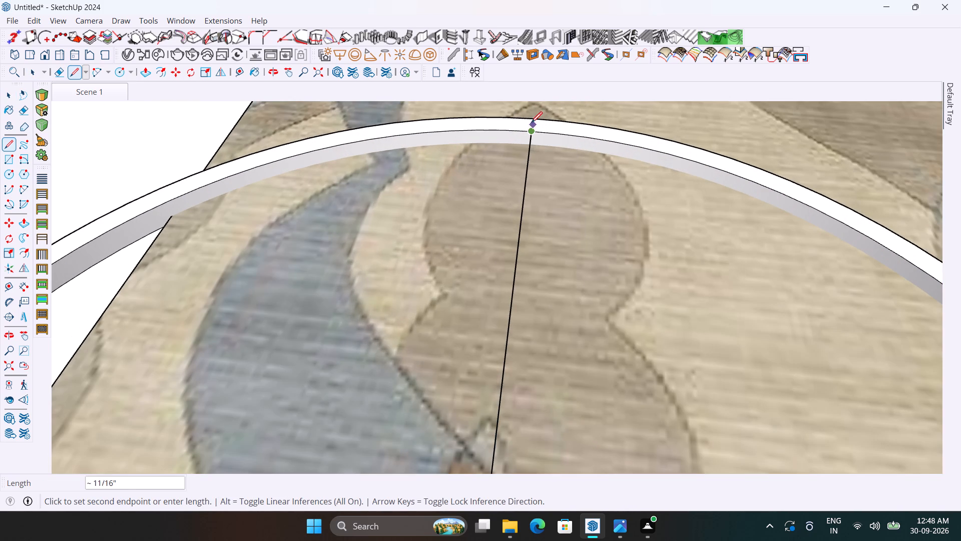
{"action": "left_click", "coordinate": [531, 121]}
{"action": "scroll", "coordinate": [527, 127], "scroll_direction": "down", "scroll_amount": 3}
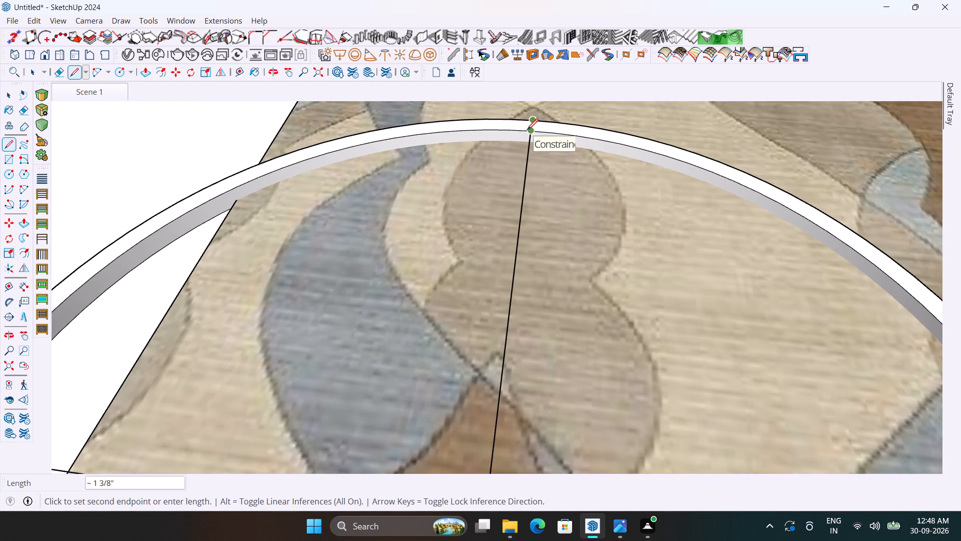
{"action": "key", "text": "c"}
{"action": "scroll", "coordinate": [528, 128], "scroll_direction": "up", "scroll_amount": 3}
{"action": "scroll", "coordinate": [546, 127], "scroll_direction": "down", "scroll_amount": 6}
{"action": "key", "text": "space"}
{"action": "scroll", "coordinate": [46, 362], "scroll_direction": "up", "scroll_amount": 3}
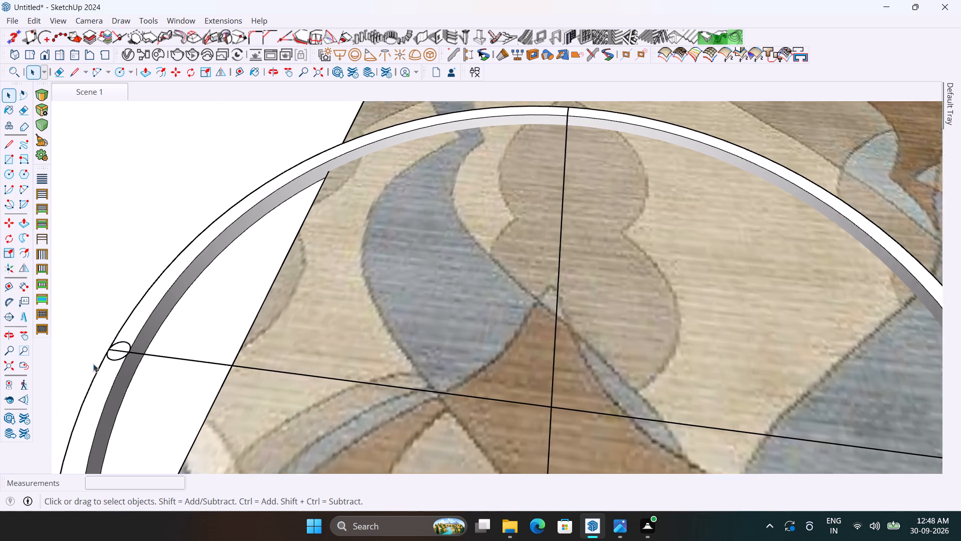
Erase the piece of cross line inside the first leg circle on the ring's top face.
{"action": "scroll", "coordinate": [93, 364], "scroll_direction": "up", "scroll_amount": 1}
{"action": "key", "text": "e"}
{"action": "scroll", "coordinate": [96, 356], "scroll_direction": "up", "scroll_amount": 4}
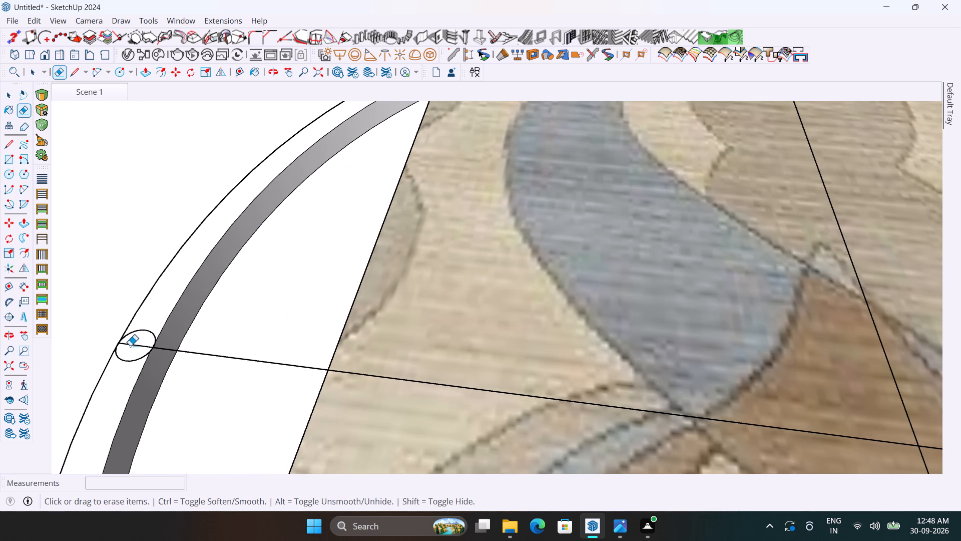
{"action": "scroll", "coordinate": [130, 346], "scroll_direction": "up", "scroll_amount": 2}
{"action": "left_click", "coordinate": [136, 344]}
Copy the leg circle about 4' 7 5/8" along the cross line to its sofa-side end on the ring.
{"action": "scroll", "coordinate": [185, 327], "scroll_direction": "down", "scroll_amount": 3}
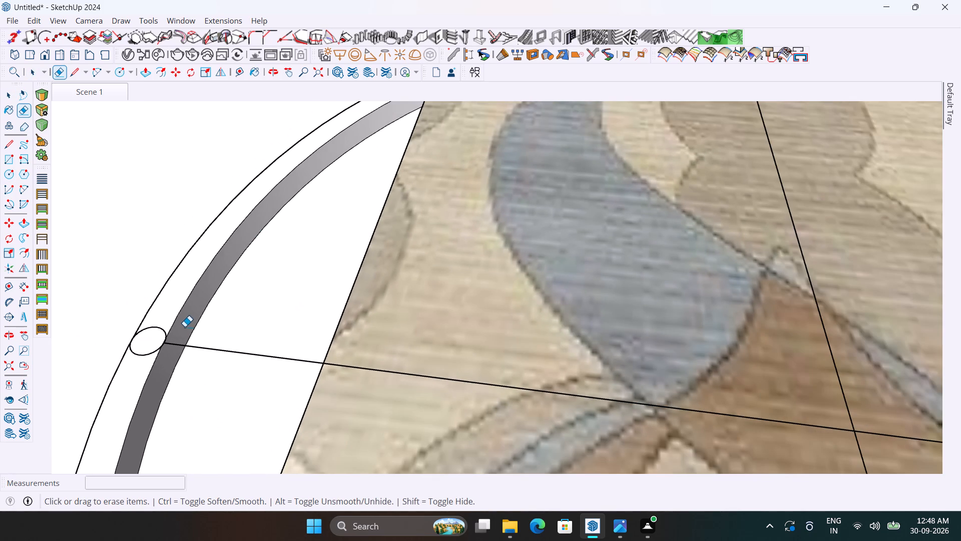
{"action": "key", "text": "space"}
{"action": "left_click", "coordinate": [152, 339]}
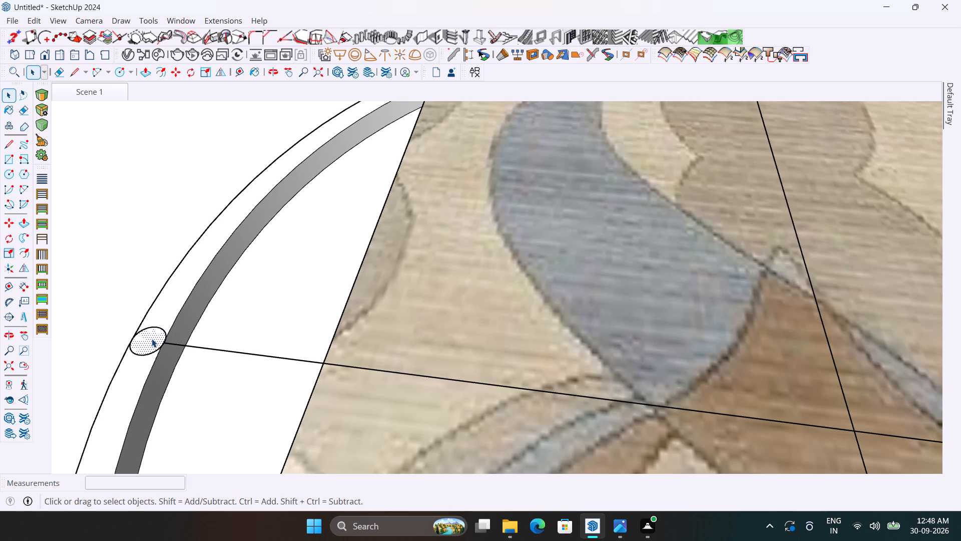
{"action": "key", "text": "m"}
{"action": "scroll", "coordinate": [147, 341], "scroll_direction": "up", "scroll_amount": 7}
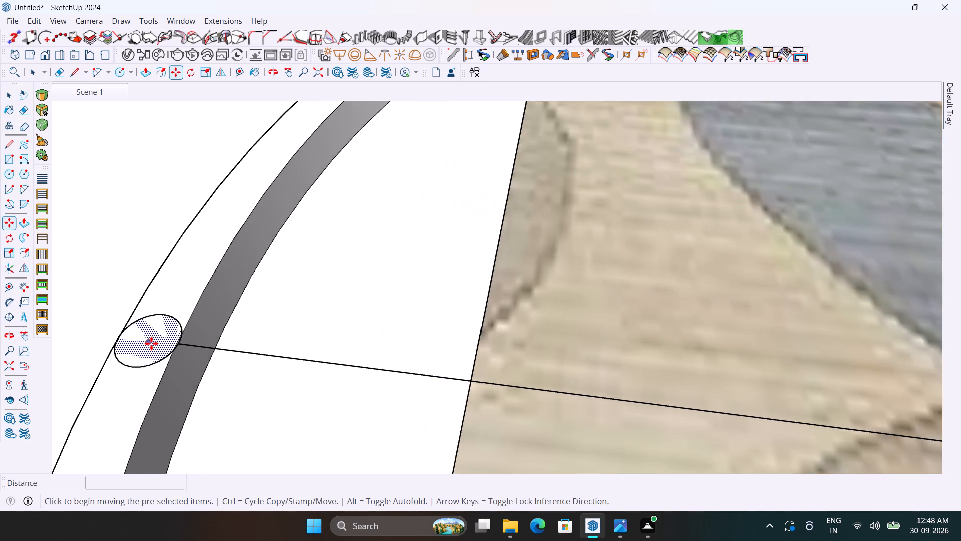
{"action": "scroll", "coordinate": [152, 343], "scroll_direction": "up", "scroll_amount": 7}
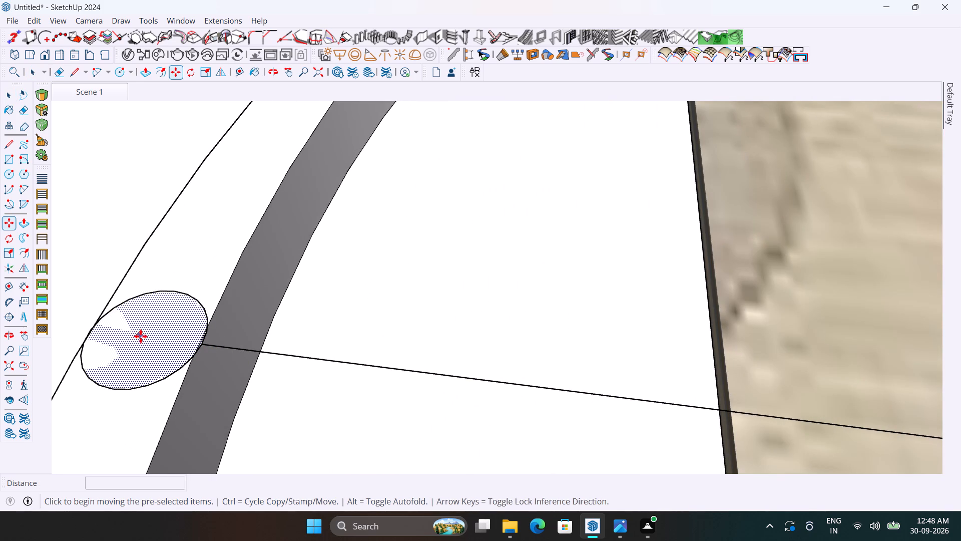
{"action": "left_click", "coordinate": [202, 345], "text": "ctrl"}
{"action": "scroll", "coordinate": [229, 320], "scroll_direction": "down", "scroll_amount": 6}
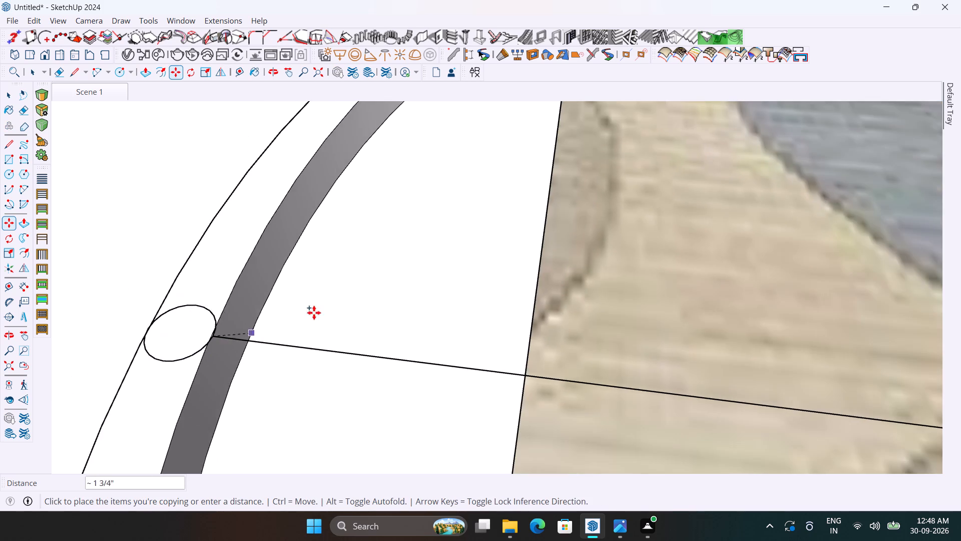
{"action": "scroll", "coordinate": [279, 302], "scroll_direction": "down", "scroll_amount": 17}
{"action": "scroll", "coordinate": [556, 161], "scroll_direction": "up", "scroll_amount": 3}
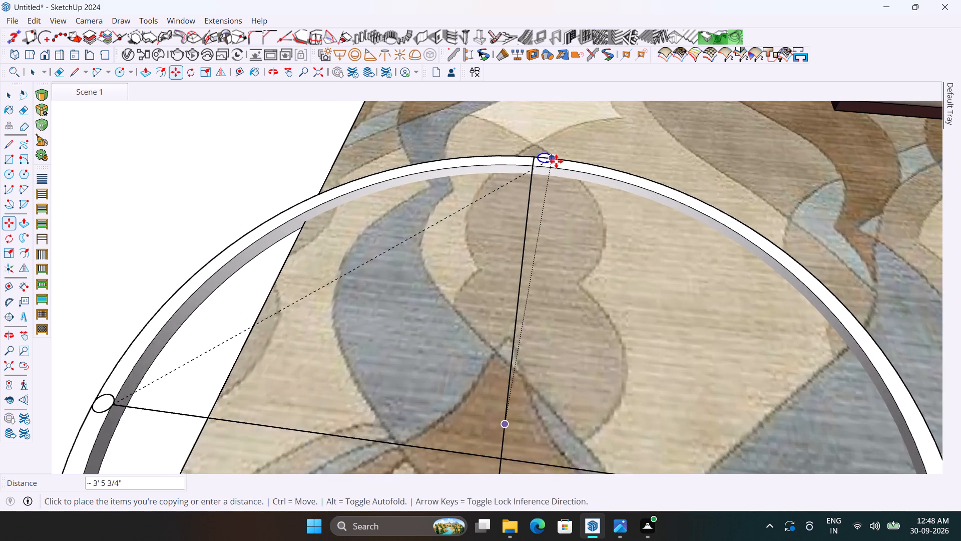
{"action": "scroll", "coordinate": [556, 161], "scroll_direction": "up", "scroll_amount": 4}
{"action": "scroll", "coordinate": [521, 149], "scroll_direction": "down", "scroll_amount": 10}
{"action": "scroll", "coordinate": [728, 308], "scroll_direction": "up", "scroll_amount": 2}
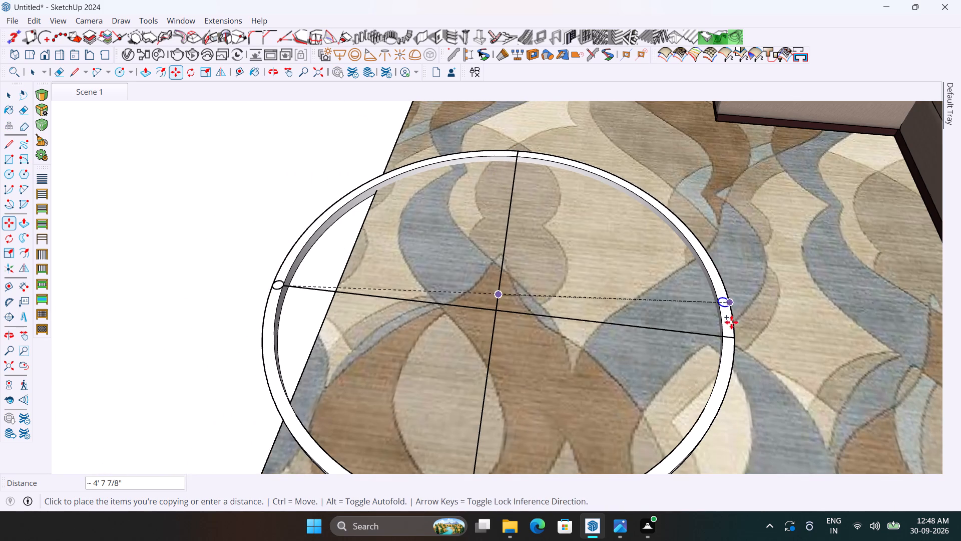
{"action": "scroll", "coordinate": [731, 322], "scroll_direction": "up", "scroll_amount": 10}
{"action": "left_click", "coordinate": [739, 343]}
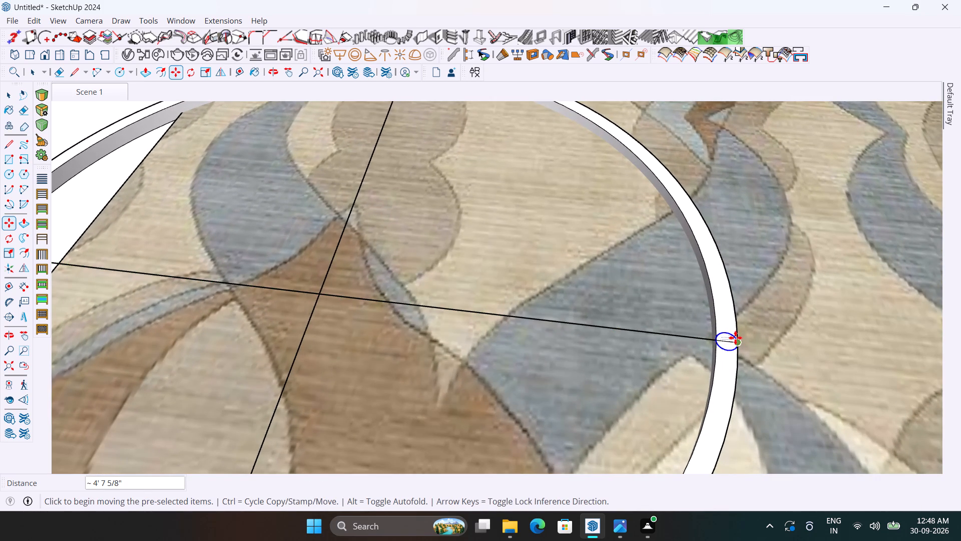
Copy the sofa-side leg circle by its centre about 3' 1" to the midpoint of the near-end line segment on the ring.
{"action": "scroll", "coordinate": [684, 260], "scroll_direction": "down", "scroll_amount": 11}
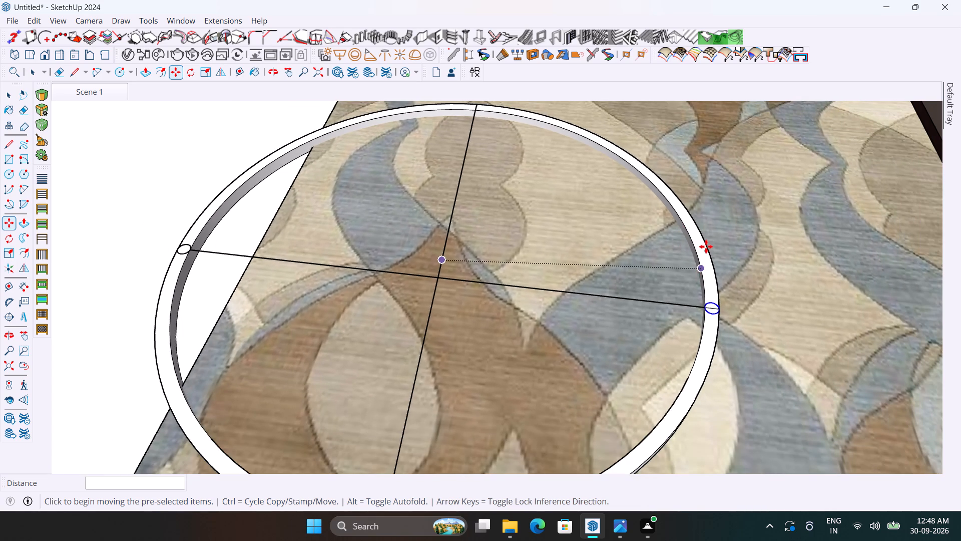
{"action": "scroll", "coordinate": [745, 319], "scroll_direction": "up", "scroll_amount": 8}
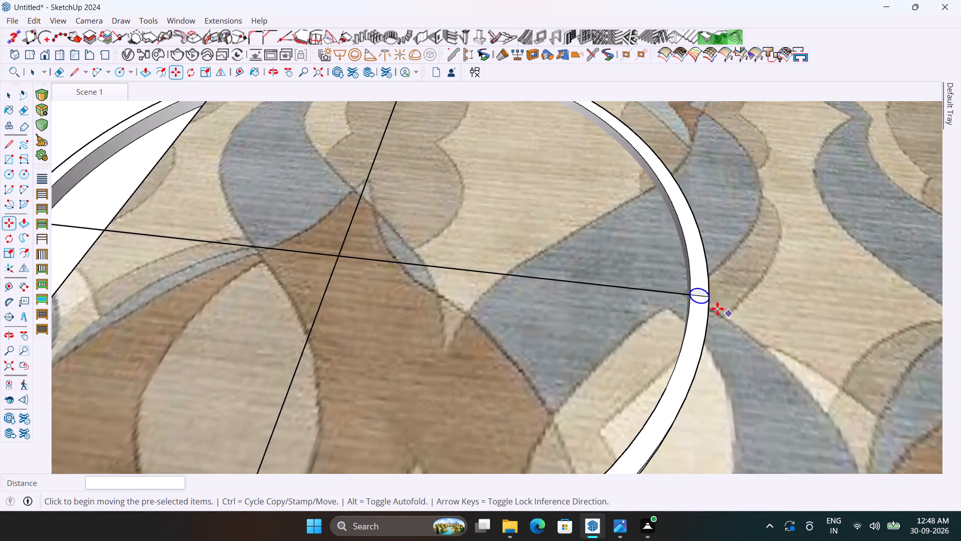
{"action": "scroll", "coordinate": [716, 308], "scroll_direction": "up", "scroll_amount": 19}
{"action": "scroll", "coordinate": [700, 297], "scroll_direction": "up", "scroll_amount": 4}
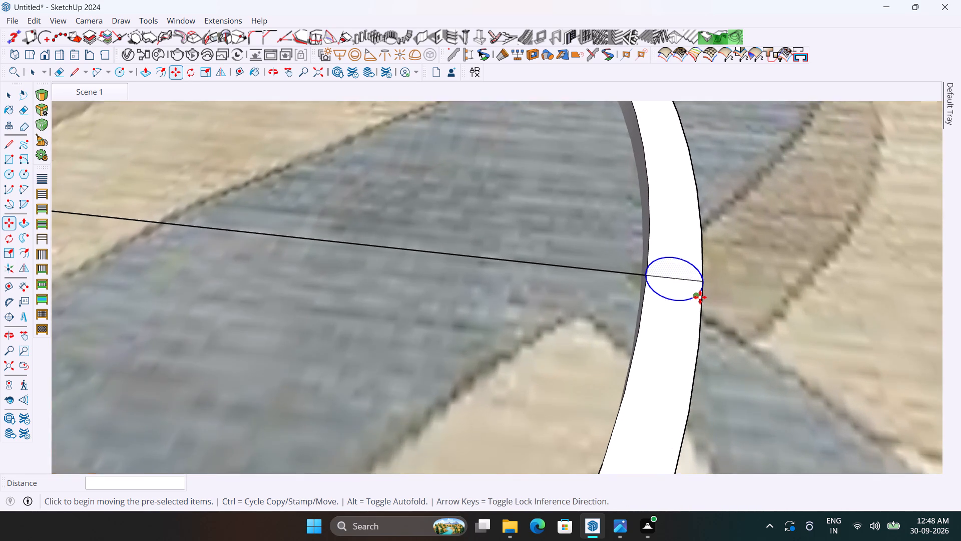
{"action": "scroll", "coordinate": [698, 294], "scroll_direction": "up", "scroll_amount": 9}
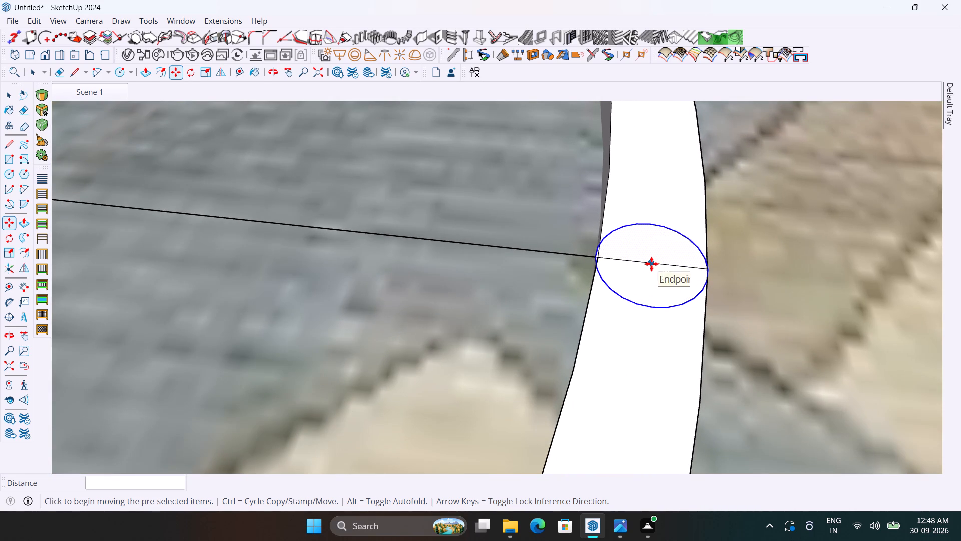
{"action": "left_click", "coordinate": [651, 264]}
{"action": "scroll", "coordinate": [637, 222], "scroll_direction": "down", "scroll_amount": 17}
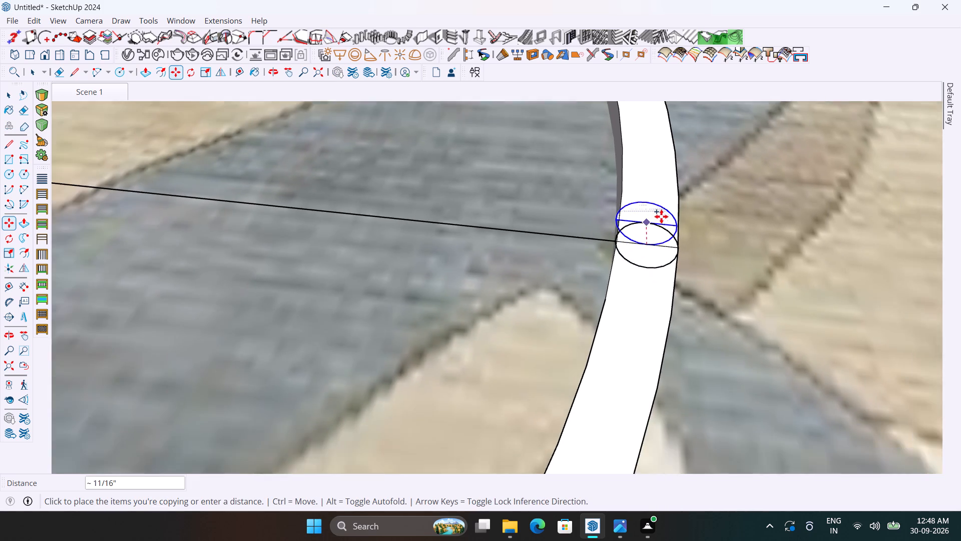
{"action": "scroll", "coordinate": [661, 216], "scroll_direction": "down", "scroll_amount": 16}
{"action": "scroll", "coordinate": [684, 210], "scroll_direction": "down", "scroll_amount": 11}
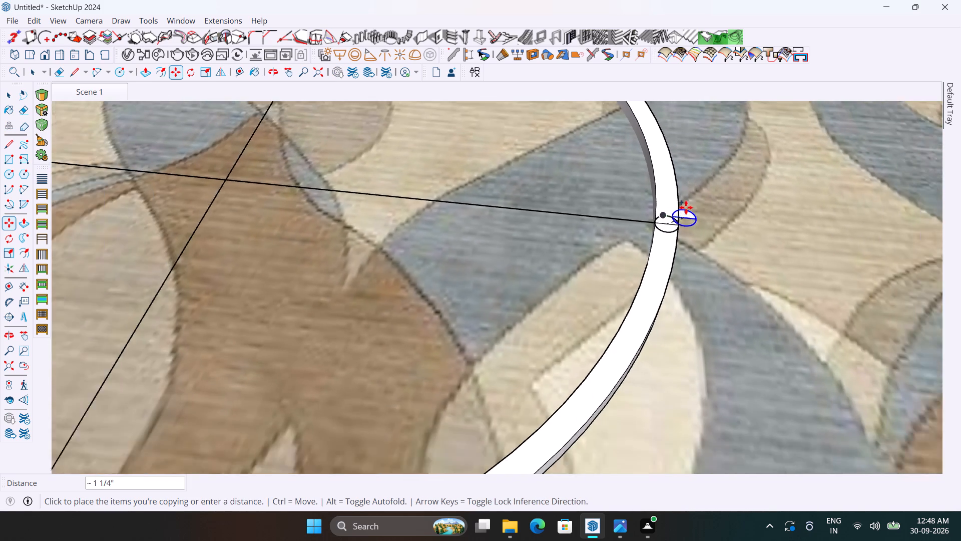
{"action": "scroll", "coordinate": [686, 207], "scroll_direction": "down", "scroll_amount": 11}
{"action": "scroll", "coordinate": [349, 399], "scroll_direction": "up", "scroll_amount": 9}
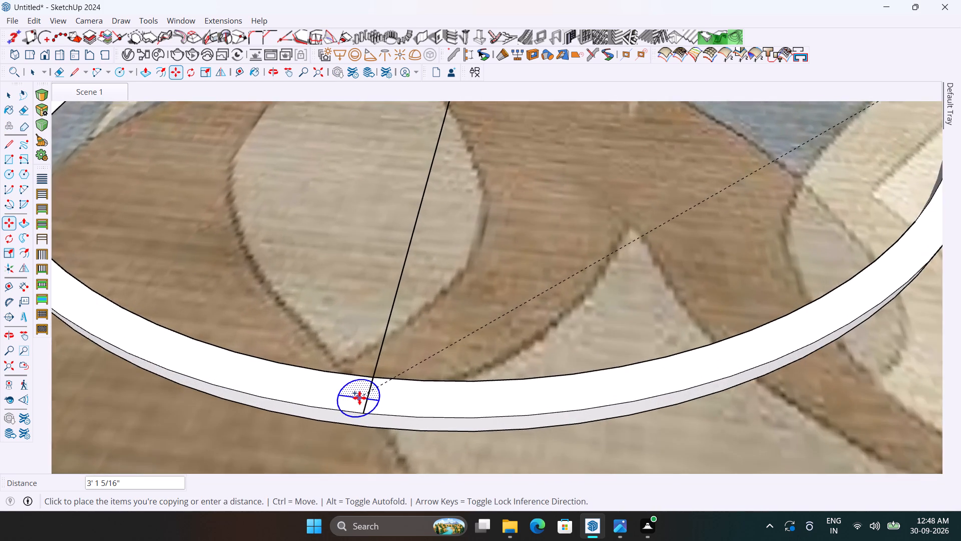
{"action": "scroll", "coordinate": [359, 398], "scroll_direction": "up", "scroll_amount": 4}
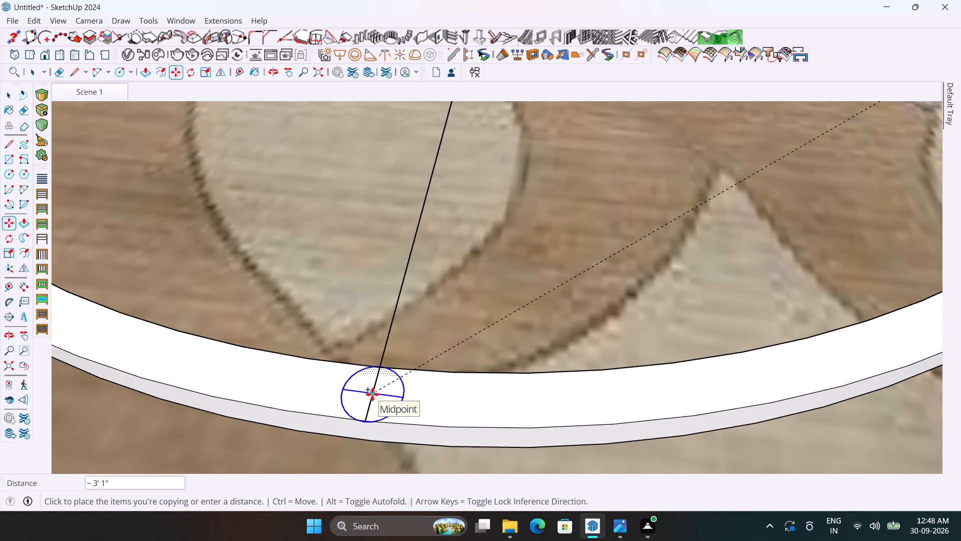
{"action": "left_click", "coordinate": [372, 394], "text": "ctrl"}
Copy the near leg circle by its centre across the ring to the middle of the far-end line segment, toward the dining chairs.
{"action": "left_click", "coordinate": [372, 395], "text": "ctrl"}
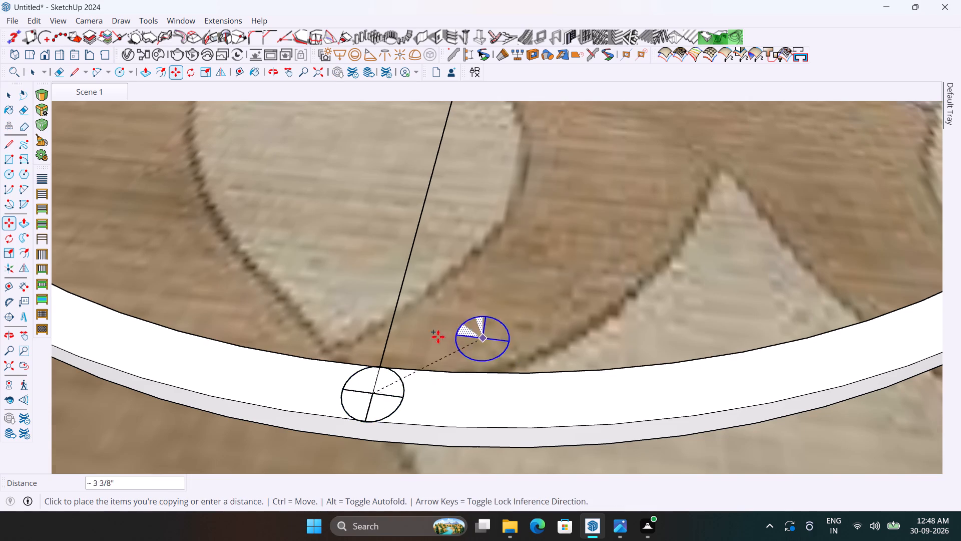
{"action": "scroll", "coordinate": [435, 340], "scroll_direction": "down", "scroll_amount": 20}
{"action": "scroll", "coordinate": [435, 340], "scroll_direction": "down", "scroll_amount": 1}
{"action": "scroll", "coordinate": [511, 143], "scroll_direction": "up", "scroll_amount": 3}
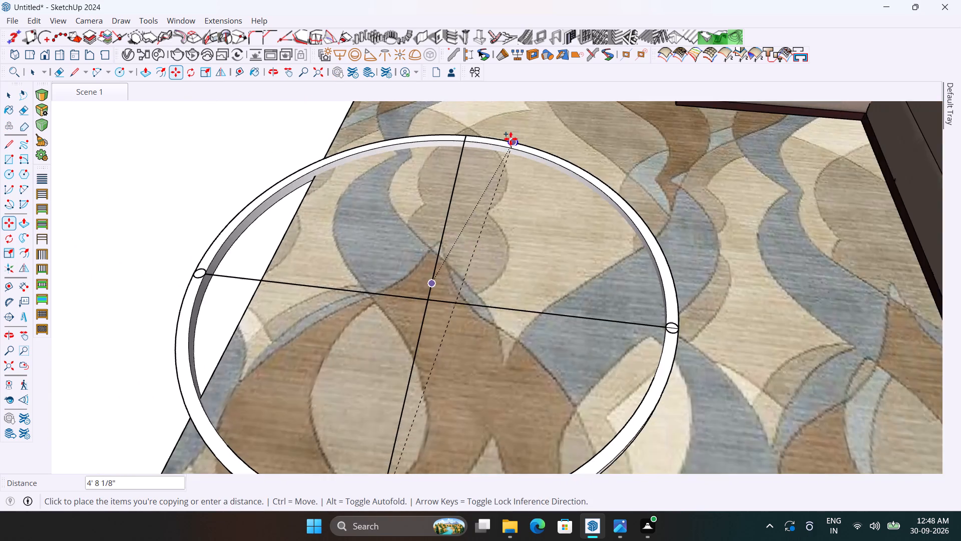
{"action": "scroll", "coordinate": [445, 130], "scroll_direction": "up", "scroll_amount": 18}
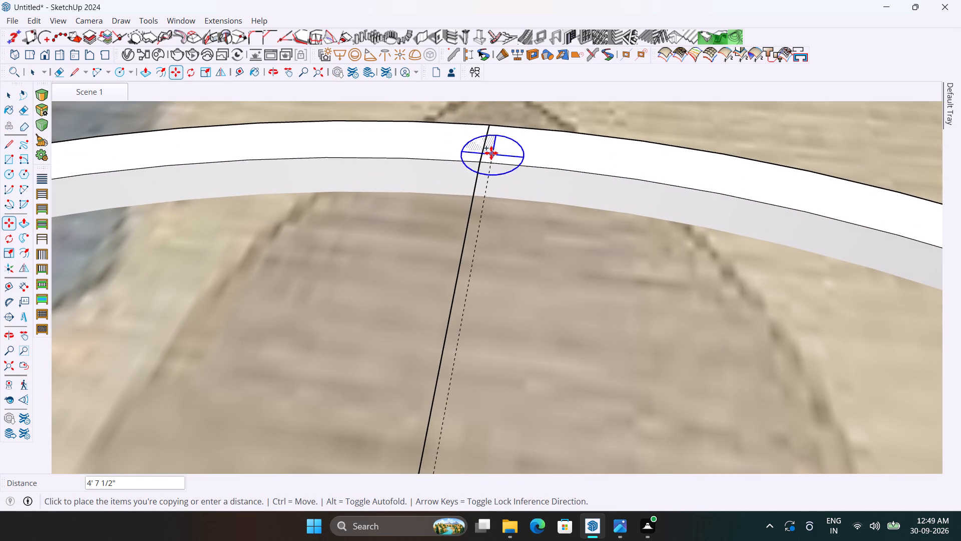
{"action": "left_click", "coordinate": [485, 145]}
Erase both crossing lines inside the far leg circle, leaving one undivided circular face.
{"action": "scroll", "coordinate": [485, 145], "scroll_direction": "down", "scroll_amount": 10}
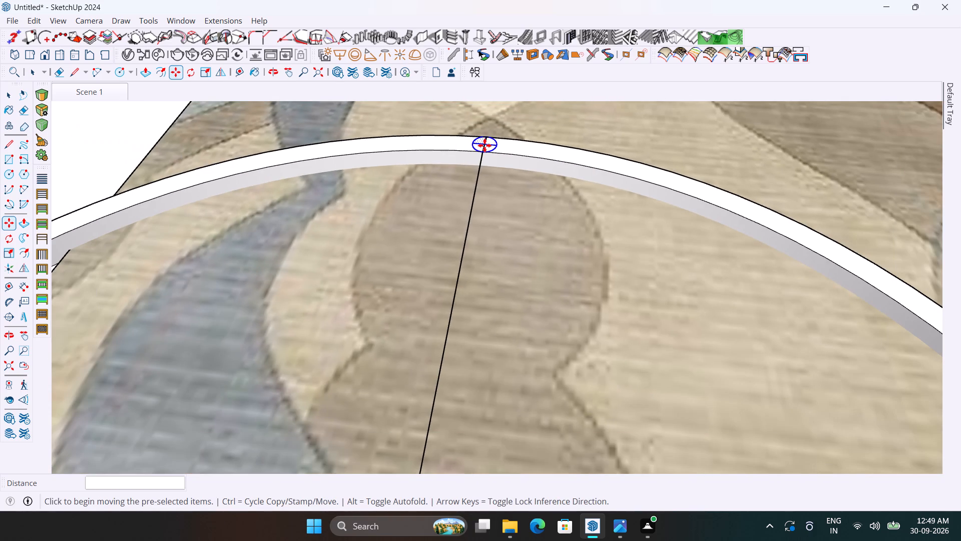
{"action": "key", "text": "space"}
{"action": "scroll", "coordinate": [485, 145], "scroll_direction": "up", "scroll_amount": 6}
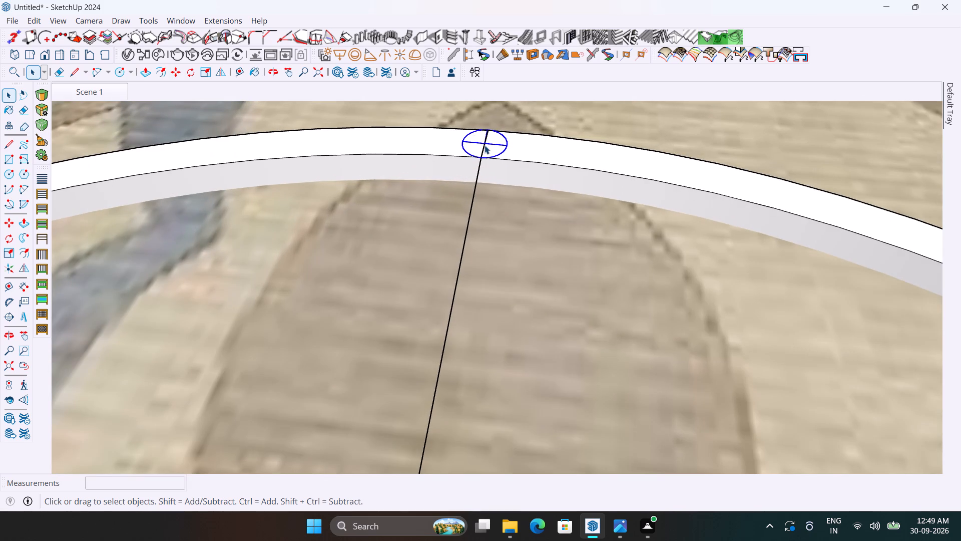
{"action": "key", "text": "r"}
{"action": "scroll", "coordinate": [485, 145], "scroll_direction": "up", "scroll_amount": 2}
{"action": "key", "text": "e"}
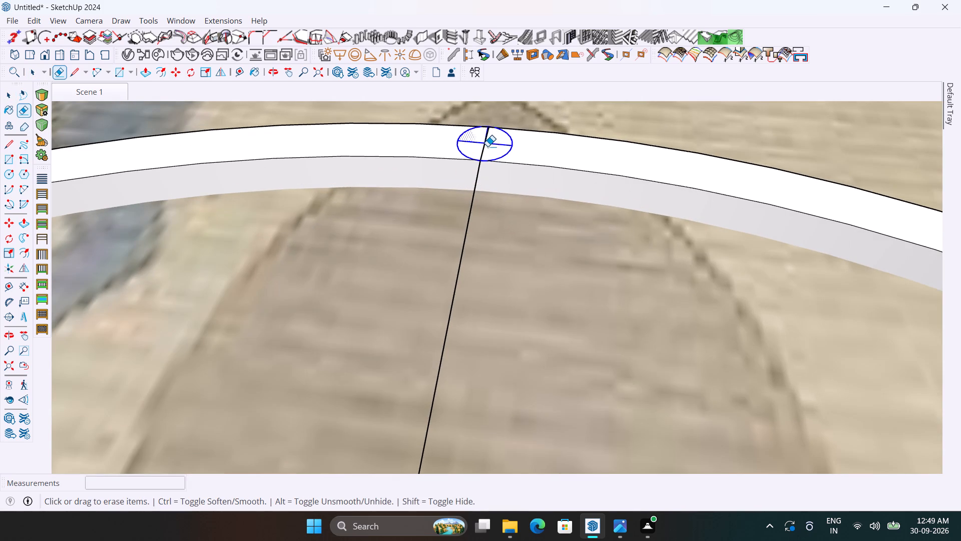
{"action": "left_click_drag", "start_coordinate": [488, 146], "coordinate": [489, 141]}
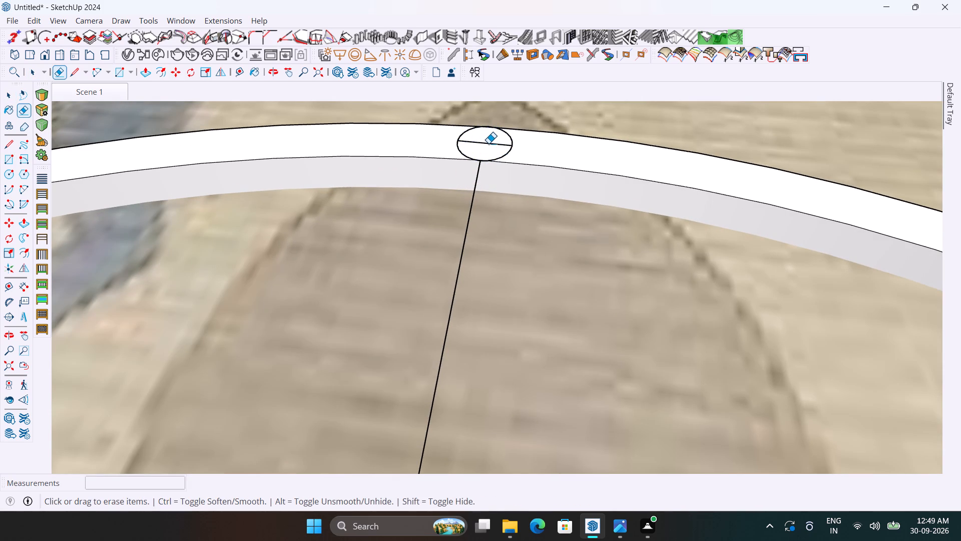
{"action": "left_click", "coordinate": [489, 144]}
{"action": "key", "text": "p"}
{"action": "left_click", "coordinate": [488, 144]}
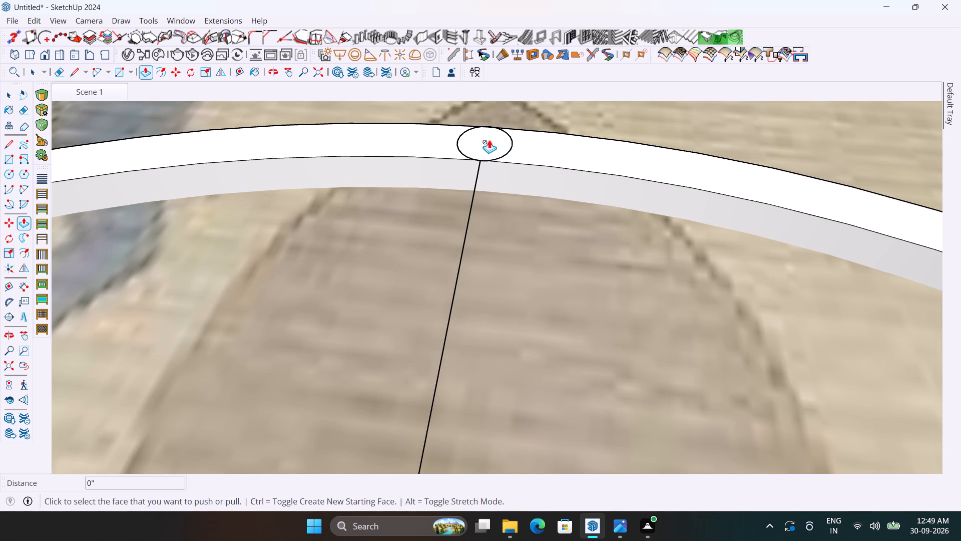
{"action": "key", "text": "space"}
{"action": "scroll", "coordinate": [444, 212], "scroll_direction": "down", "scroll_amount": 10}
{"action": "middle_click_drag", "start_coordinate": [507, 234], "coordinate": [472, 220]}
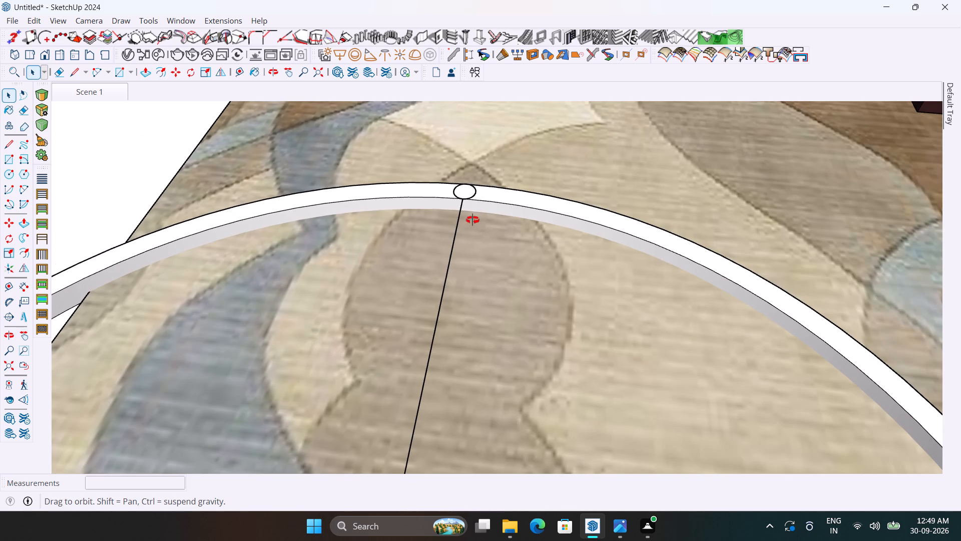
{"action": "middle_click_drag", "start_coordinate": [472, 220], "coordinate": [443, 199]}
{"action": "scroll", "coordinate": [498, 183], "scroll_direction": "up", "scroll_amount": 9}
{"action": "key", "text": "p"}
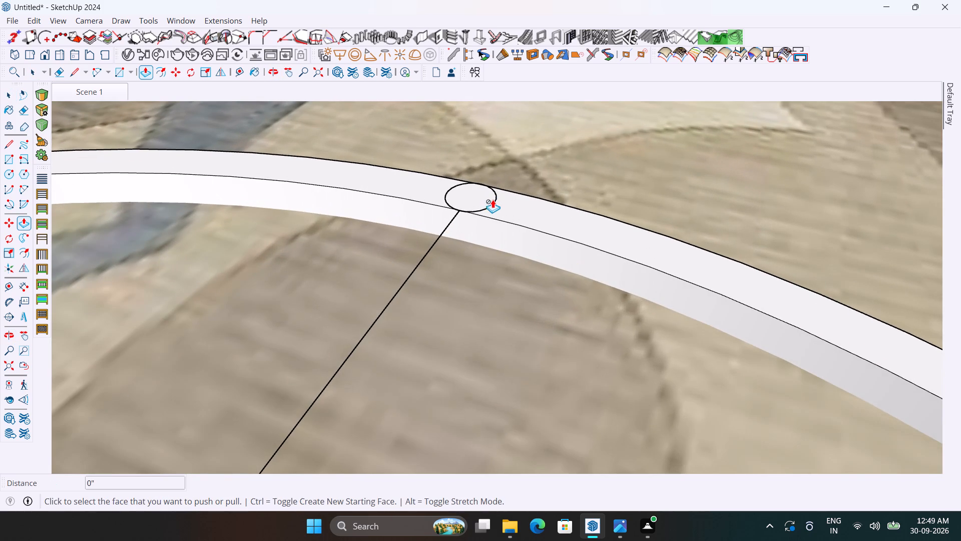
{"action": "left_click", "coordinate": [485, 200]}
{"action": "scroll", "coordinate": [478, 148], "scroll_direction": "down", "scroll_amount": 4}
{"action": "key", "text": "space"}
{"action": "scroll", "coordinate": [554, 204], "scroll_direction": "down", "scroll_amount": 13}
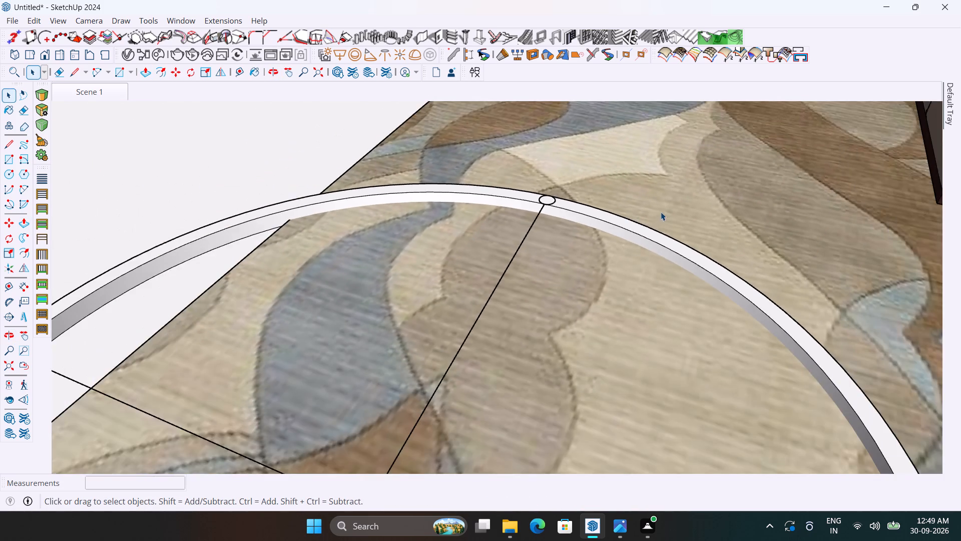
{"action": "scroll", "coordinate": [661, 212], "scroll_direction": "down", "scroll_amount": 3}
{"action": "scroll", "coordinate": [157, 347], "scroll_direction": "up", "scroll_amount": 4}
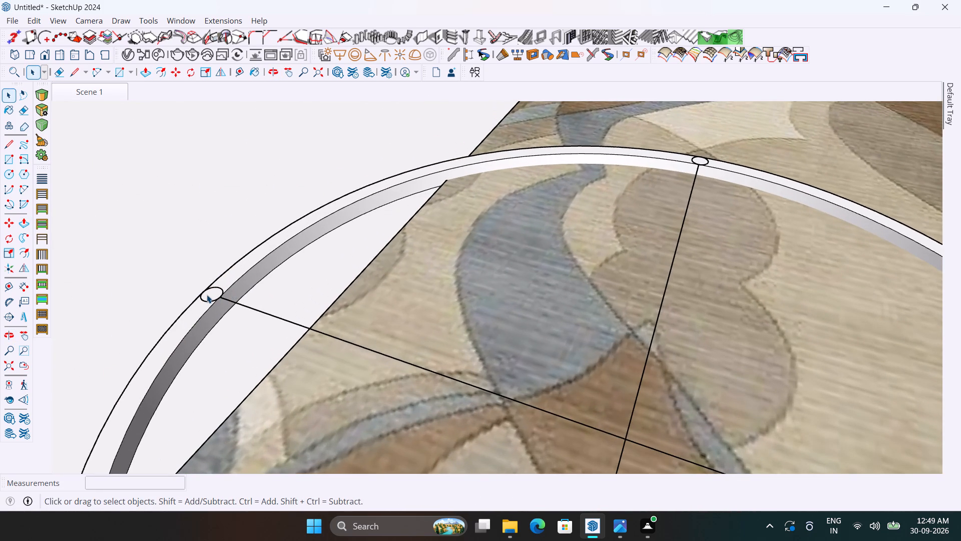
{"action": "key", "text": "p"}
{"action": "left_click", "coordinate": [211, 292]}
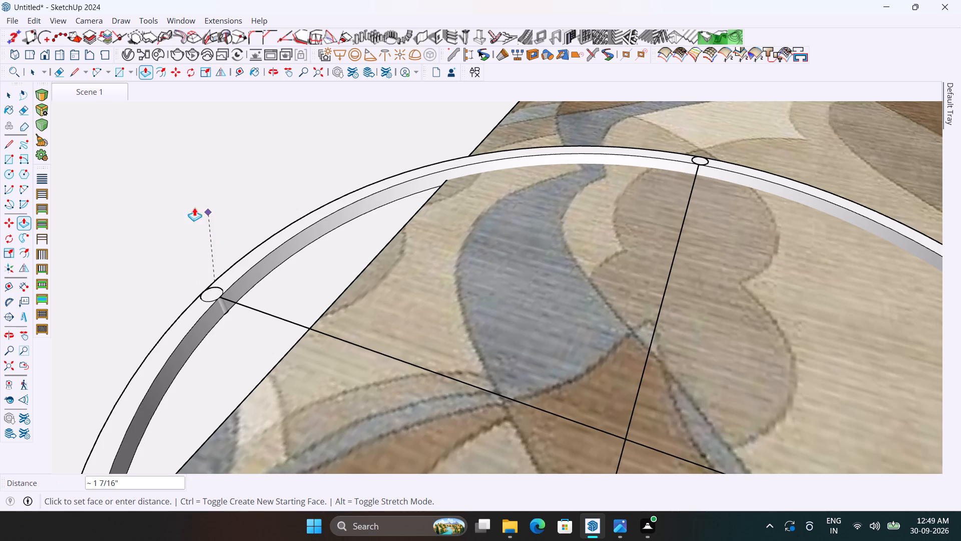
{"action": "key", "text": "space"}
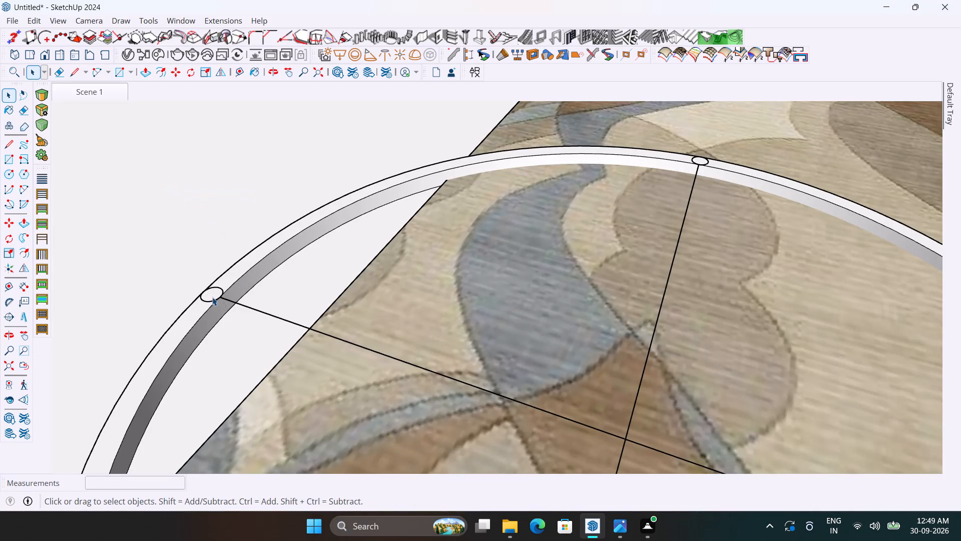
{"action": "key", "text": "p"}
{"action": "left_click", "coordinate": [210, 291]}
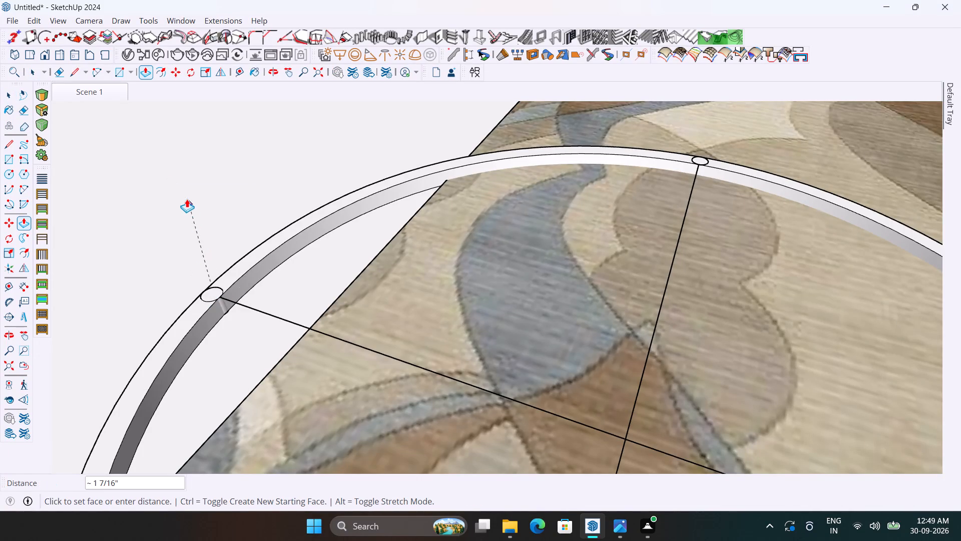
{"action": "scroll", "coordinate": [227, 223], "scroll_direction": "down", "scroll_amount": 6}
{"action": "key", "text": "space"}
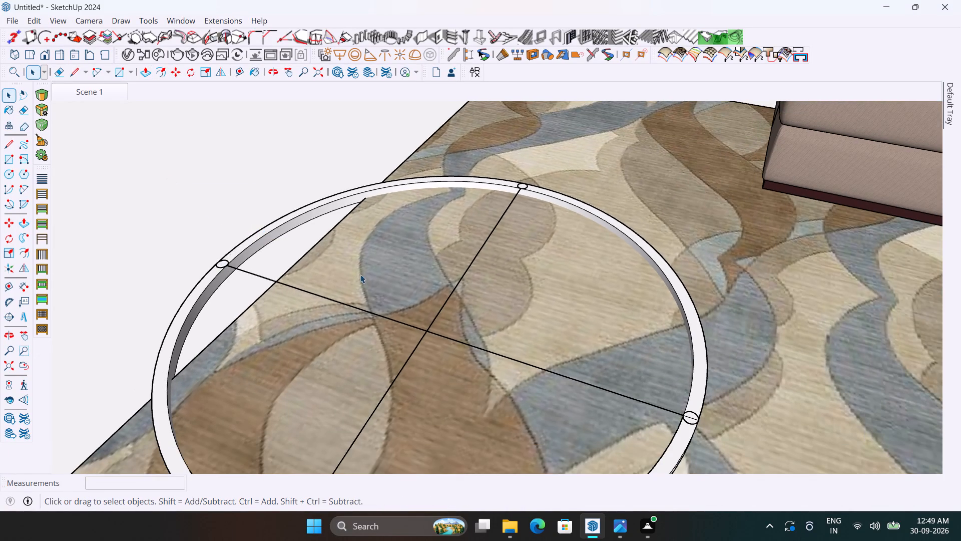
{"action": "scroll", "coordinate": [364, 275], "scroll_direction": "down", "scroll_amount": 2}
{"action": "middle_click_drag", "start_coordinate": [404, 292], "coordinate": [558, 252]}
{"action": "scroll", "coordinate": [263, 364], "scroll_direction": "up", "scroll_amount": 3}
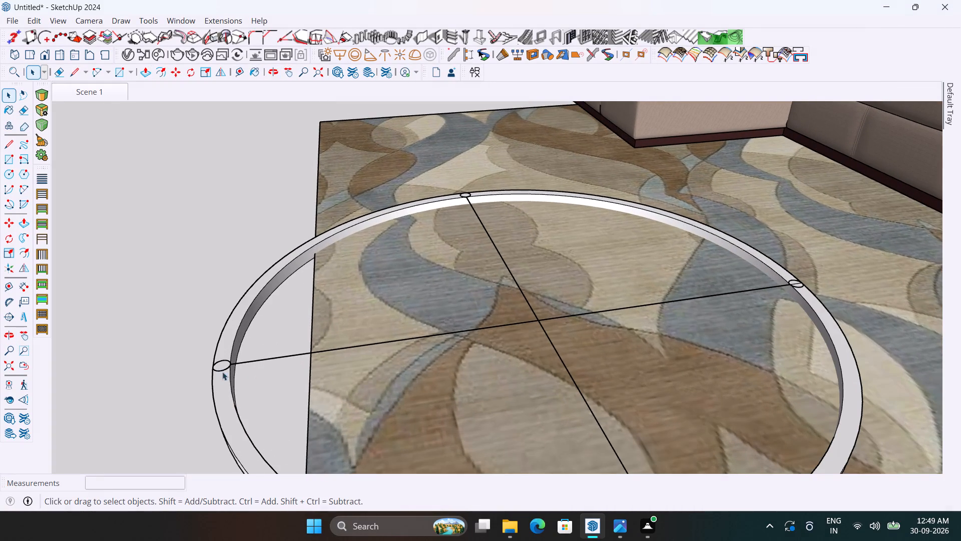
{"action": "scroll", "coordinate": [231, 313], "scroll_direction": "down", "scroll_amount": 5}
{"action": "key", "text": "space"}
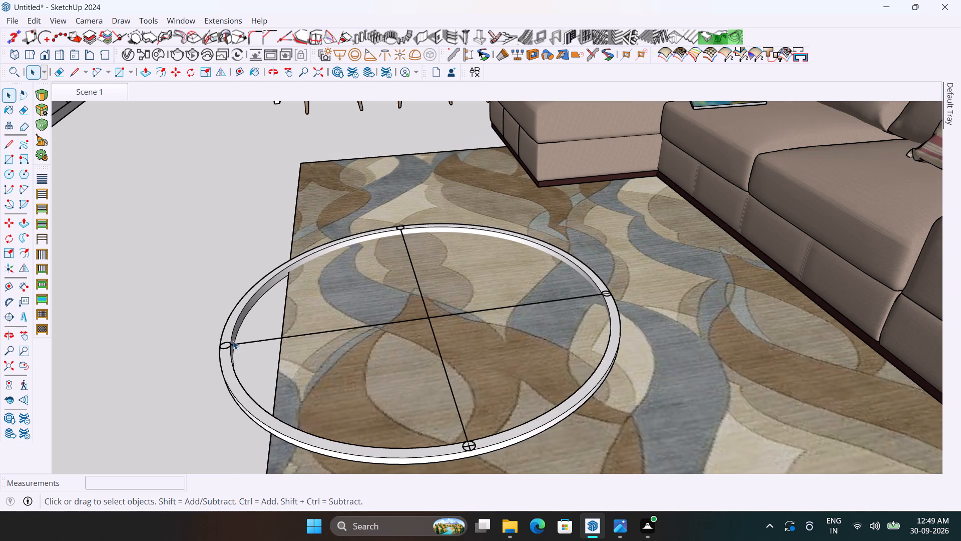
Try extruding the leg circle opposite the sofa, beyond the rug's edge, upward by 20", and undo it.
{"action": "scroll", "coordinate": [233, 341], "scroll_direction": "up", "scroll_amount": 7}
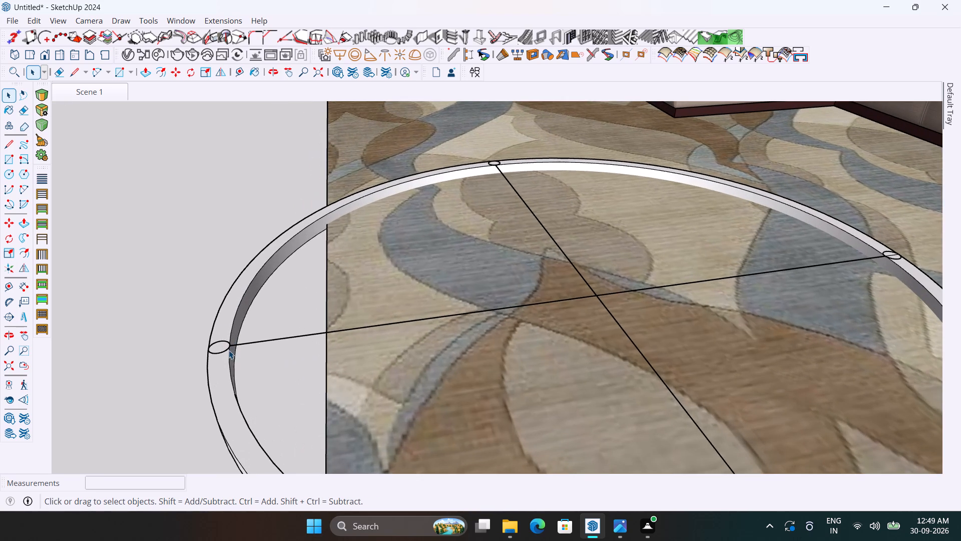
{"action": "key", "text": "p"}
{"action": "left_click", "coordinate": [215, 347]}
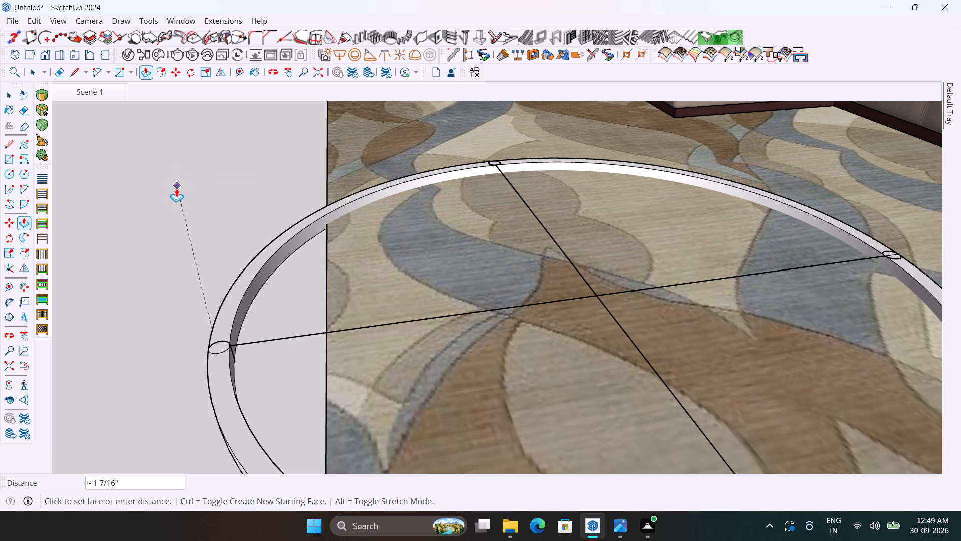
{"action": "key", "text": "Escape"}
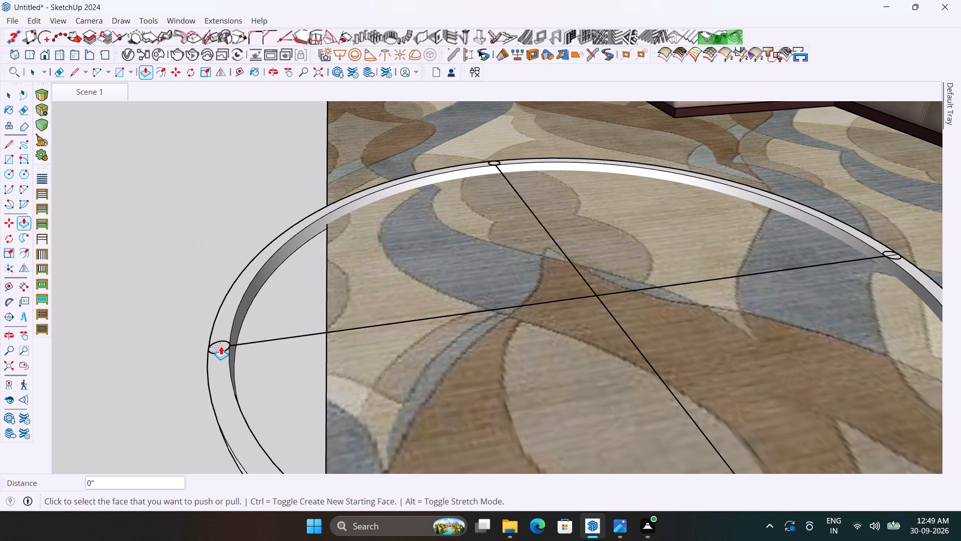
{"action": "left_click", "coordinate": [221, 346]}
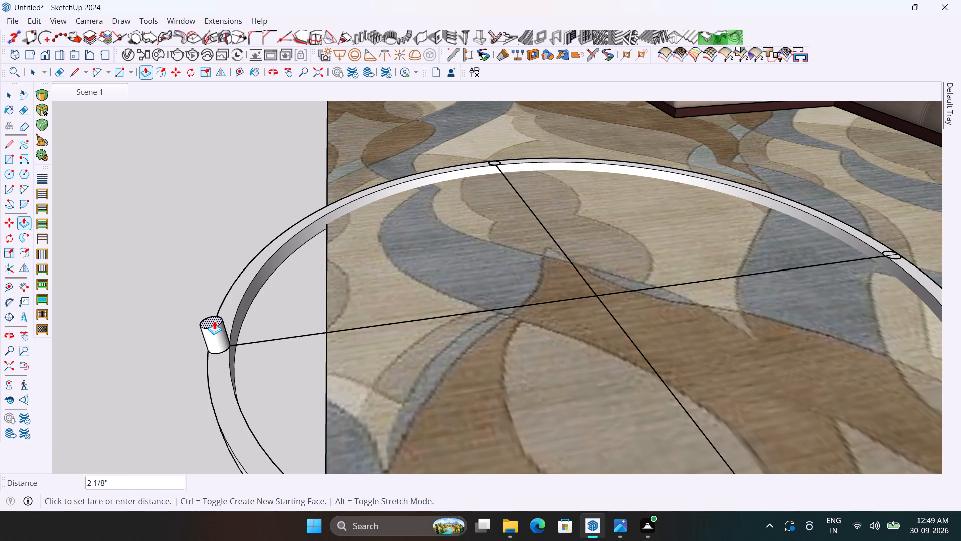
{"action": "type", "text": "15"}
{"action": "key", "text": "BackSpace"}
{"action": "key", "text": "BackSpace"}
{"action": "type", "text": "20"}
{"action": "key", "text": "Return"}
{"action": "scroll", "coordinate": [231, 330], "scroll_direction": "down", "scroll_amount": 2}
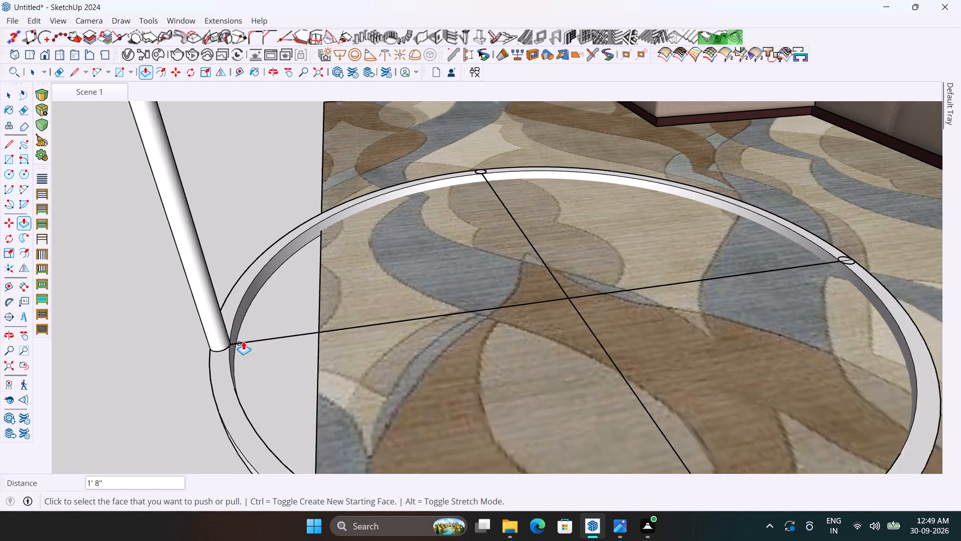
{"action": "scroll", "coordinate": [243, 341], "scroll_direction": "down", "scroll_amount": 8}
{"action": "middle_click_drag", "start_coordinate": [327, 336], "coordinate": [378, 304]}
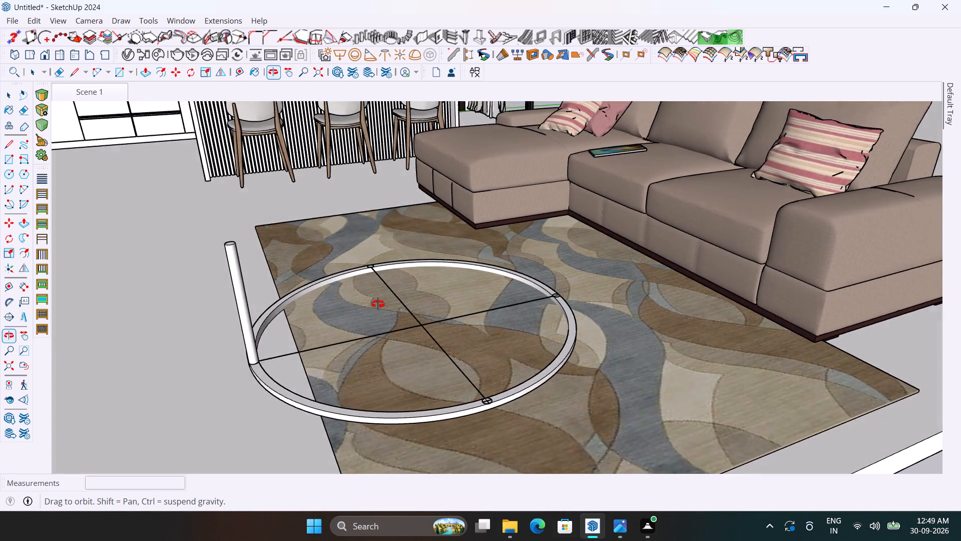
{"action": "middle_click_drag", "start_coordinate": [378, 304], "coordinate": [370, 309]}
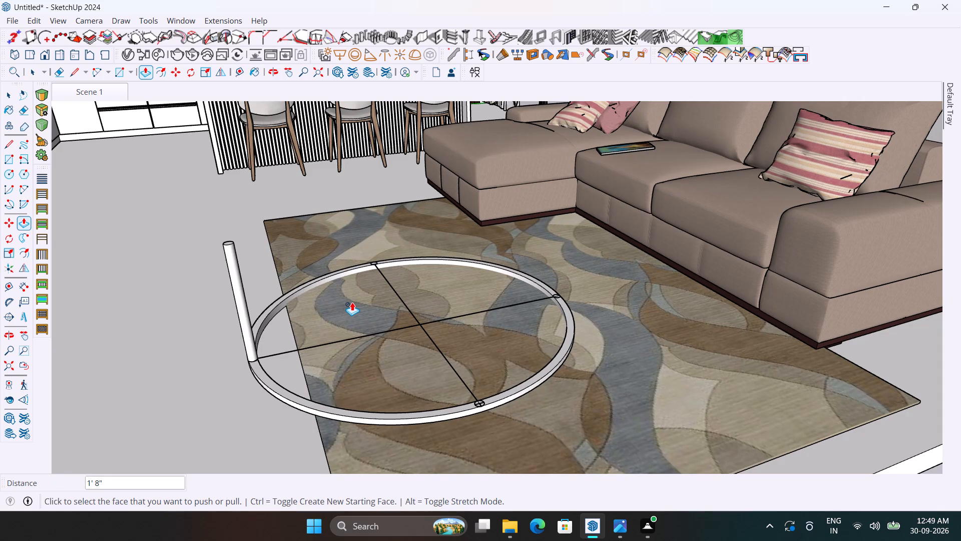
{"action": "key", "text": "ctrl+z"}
Extrude the leg circle opposite the sofa, beyond the rug's edge, upward by 18".
{"action": "scroll", "coordinate": [238, 360], "scroll_direction": "up", "scroll_amount": 7}
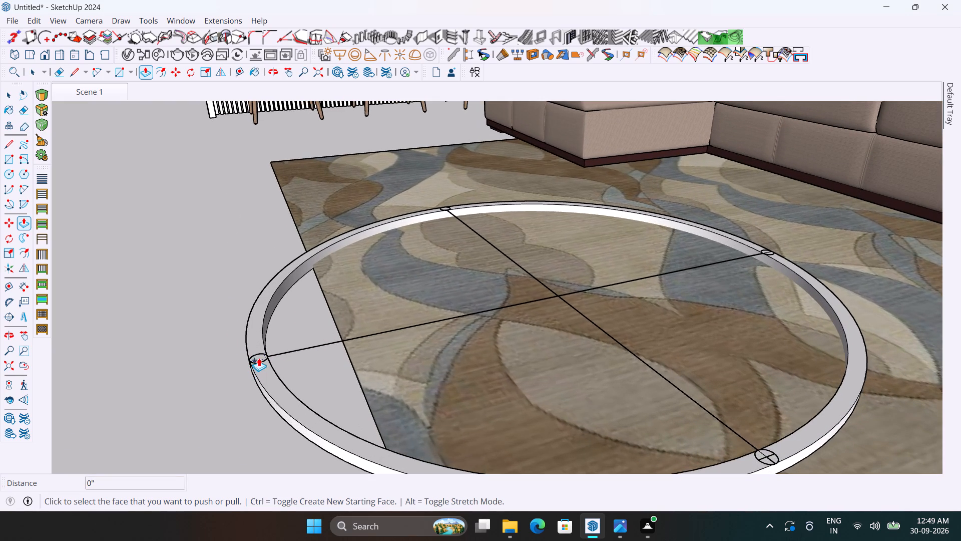
{"action": "left_click", "coordinate": [259, 358]}
{"action": "type", "text": "18"}
{"action": "key", "text": "Return"}
{"action": "scroll", "coordinate": [254, 321], "scroll_direction": "down", "scroll_amount": 9}
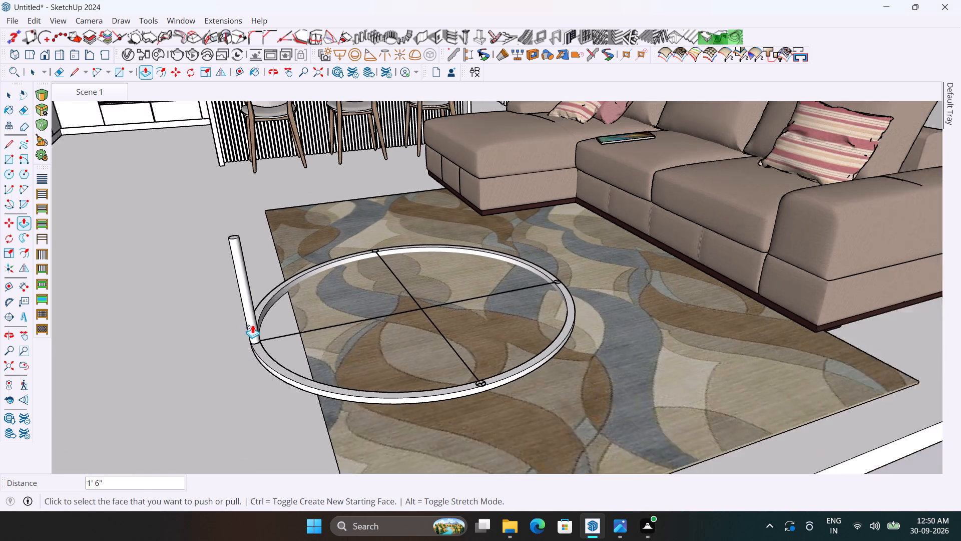
Erase both crossing lines inside the near leg circle on the ring, leaving one undivided circular face.
{"action": "middle_click_drag", "start_coordinate": [292, 326], "coordinate": [327, 348]}
{"action": "scroll", "coordinate": [508, 415], "scroll_direction": "up", "scroll_amount": 8}
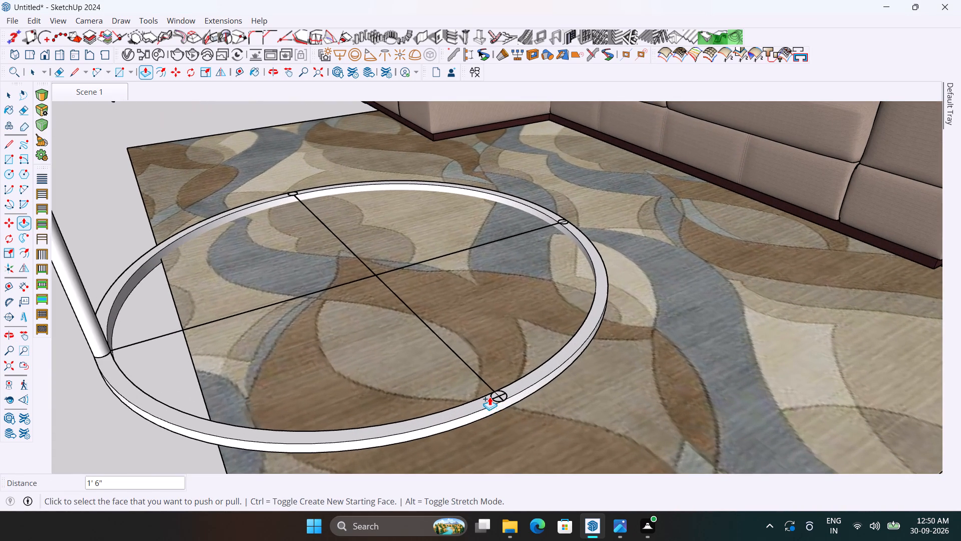
{"action": "left_click", "coordinate": [497, 396]}
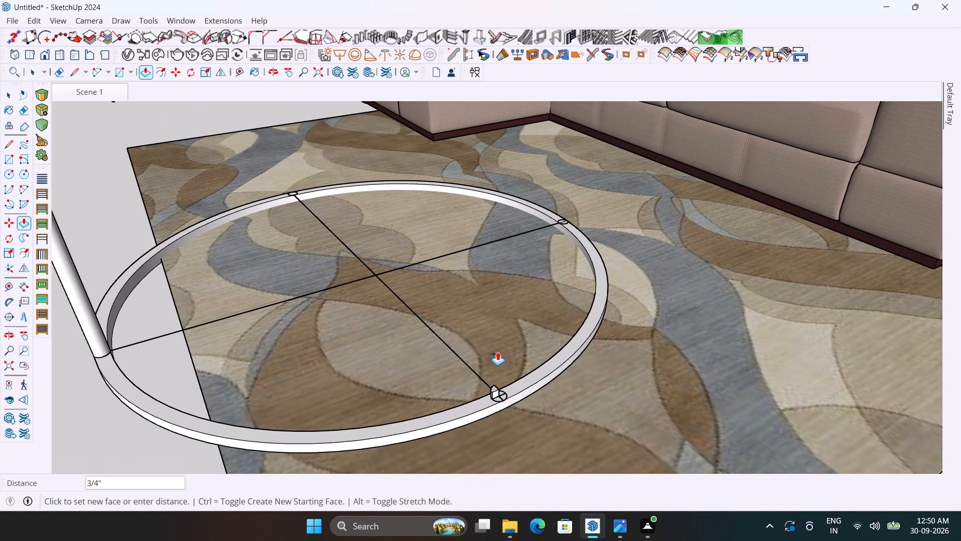
{"action": "key", "text": "Escape"}
{"action": "scroll", "coordinate": [497, 401], "scroll_direction": "up", "scroll_amount": 4}
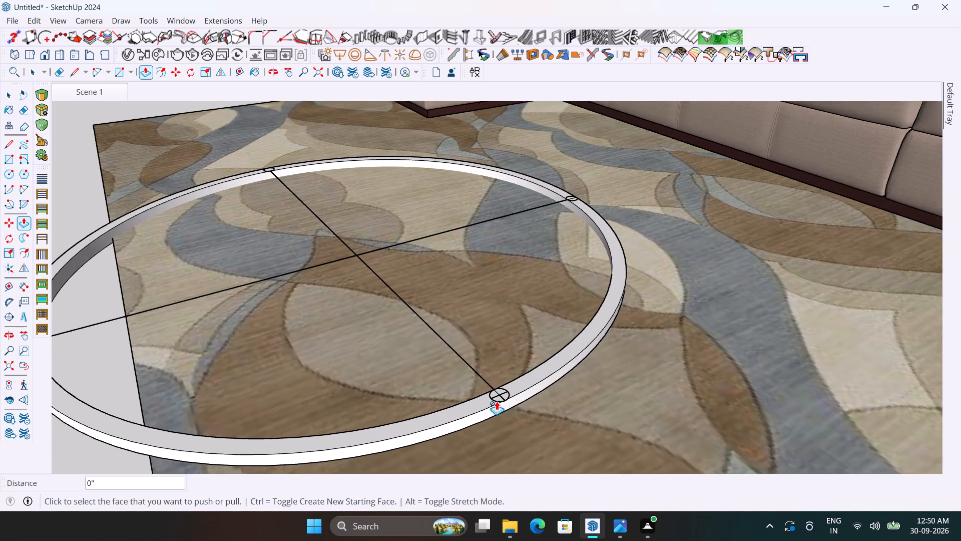
{"action": "scroll", "coordinate": [497, 401], "scroll_direction": "up", "scroll_amount": 9}
{"action": "key", "text": "e"}
{"action": "scroll", "coordinate": [503, 396], "scroll_direction": "up", "scroll_amount": 10}
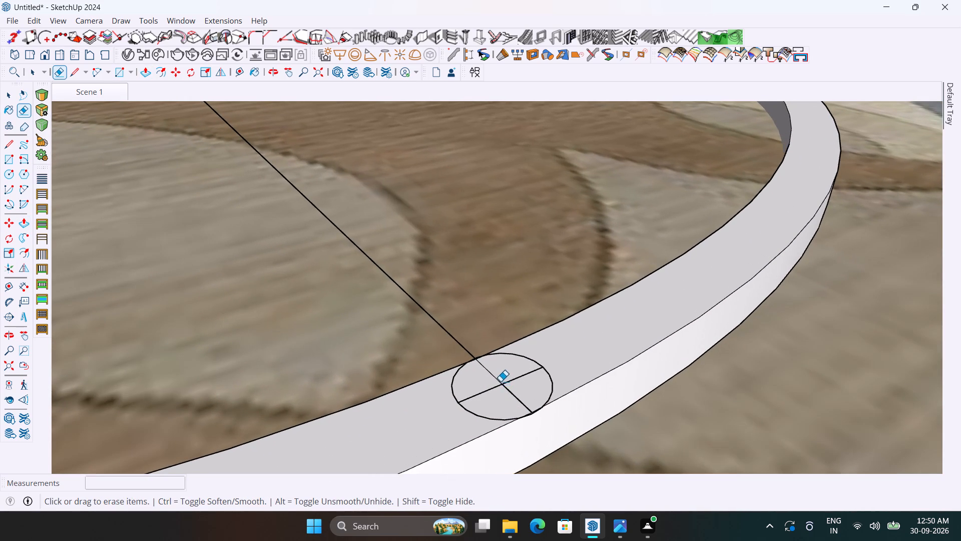
{"action": "left_click_drag", "start_coordinate": [500, 379], "coordinate": [511, 377]}
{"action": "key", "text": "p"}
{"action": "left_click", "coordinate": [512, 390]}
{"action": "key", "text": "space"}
Copy the base ring 1' 6" straight up, from the foot of the extruded leg to its top.
{"action": "scroll", "coordinate": [501, 341], "scroll_direction": "down", "scroll_amount": 8}
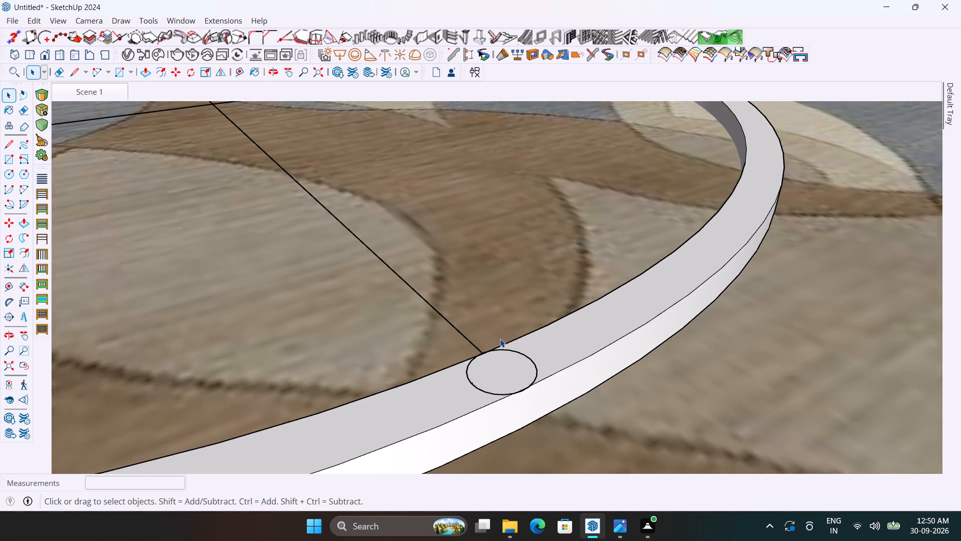
{"action": "scroll", "coordinate": [500, 339], "scroll_direction": "down", "scroll_amount": 11}
{"action": "scroll", "coordinate": [536, 331], "scroll_direction": "down", "scroll_amount": 19}
{"action": "scroll", "coordinate": [568, 329], "scroll_direction": "down", "scroll_amount": 5}
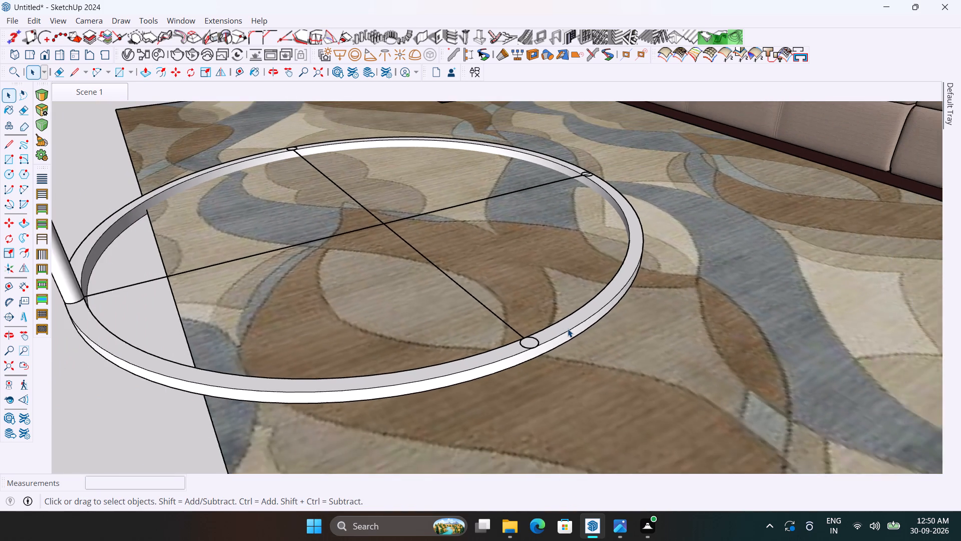
{"action": "scroll", "coordinate": [568, 329], "scroll_direction": "down", "scroll_amount": 3}
{"action": "middle_click_drag", "start_coordinate": [570, 335], "coordinate": [486, 344]}
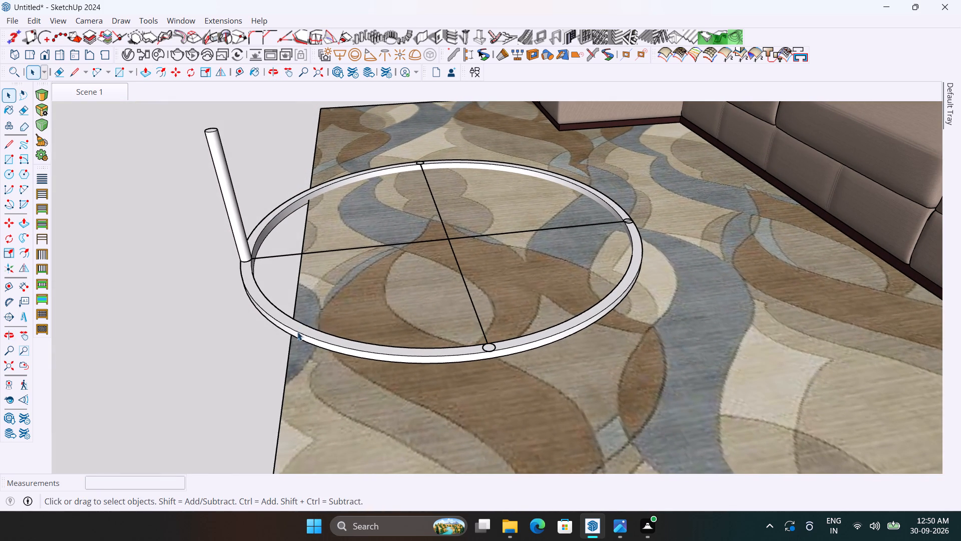
{"action": "left_click", "coordinate": [297, 334]}
{"action": "scroll", "coordinate": [331, 336], "scroll_direction": "down", "scroll_amount": 4}
{"action": "middle_click_drag", "start_coordinate": [299, 328], "coordinate": [488, 287]}
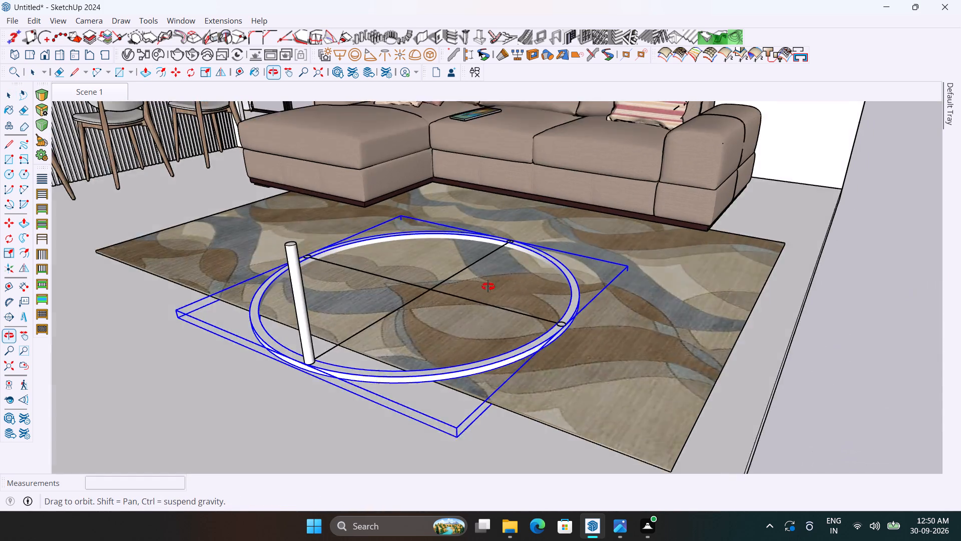
{"action": "middle_click_drag", "start_coordinate": [488, 287], "coordinate": [488, 275]}
{"action": "scroll", "coordinate": [290, 370], "scroll_direction": "up", "scroll_amount": 7}
{"action": "scroll", "coordinate": [305, 330], "scroll_direction": "up", "scroll_amount": 1}
{"action": "middle_click_drag", "start_coordinate": [309, 329], "coordinate": [352, 338]}
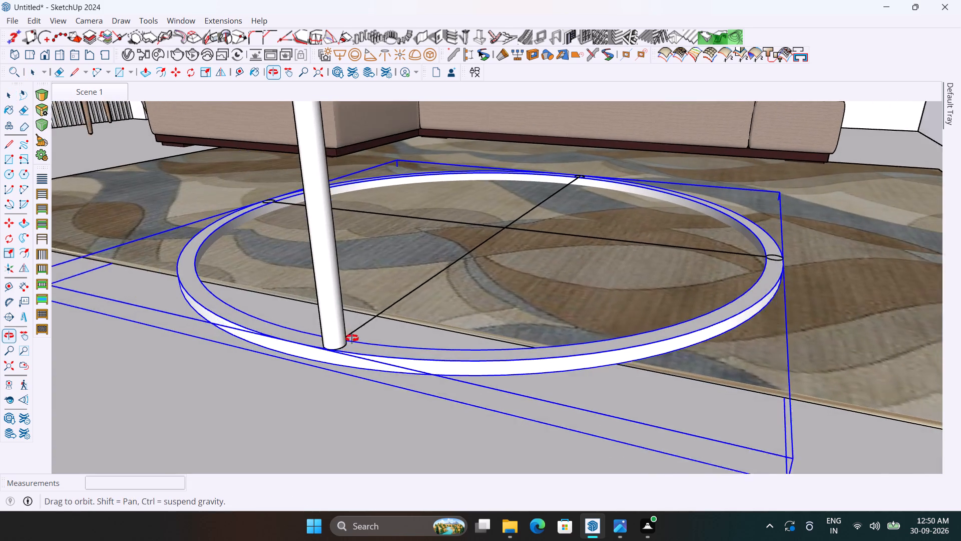
{"action": "middle_click_drag", "start_coordinate": [352, 338], "coordinate": [375, 338]}
{"action": "scroll", "coordinate": [350, 365], "scroll_direction": "up", "scroll_amount": 3}
{"action": "key", "text": "m"}
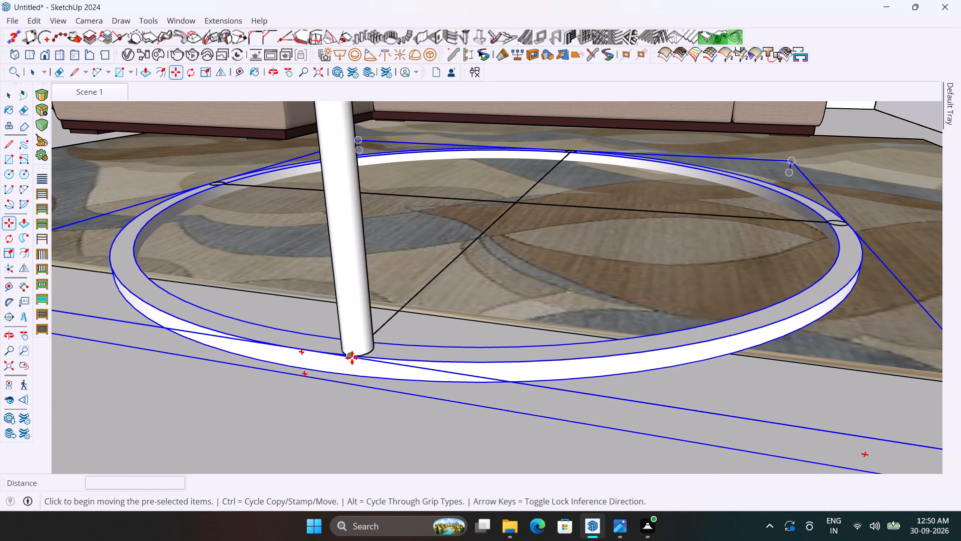
{"action": "left_click", "coordinate": [352, 358], "text": "ctrl"}
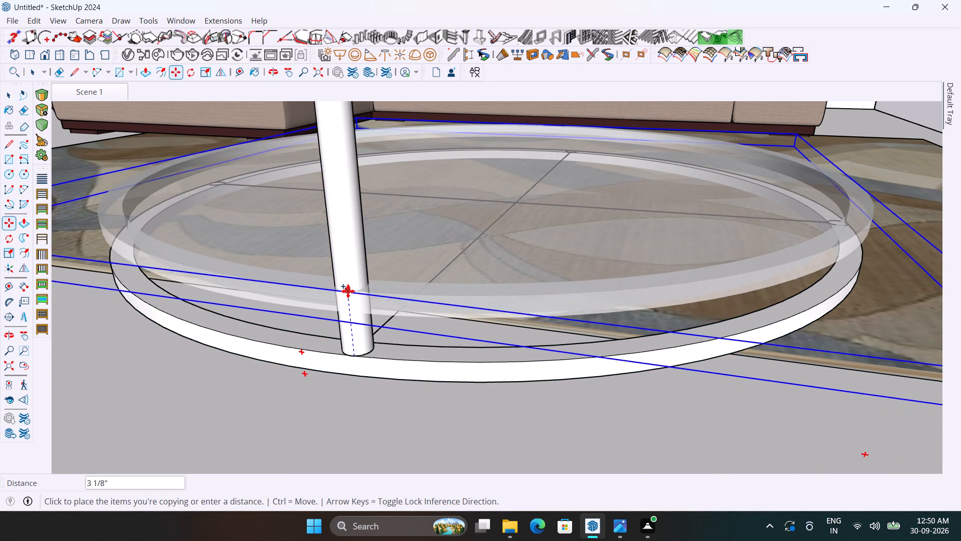
{"action": "scroll", "coordinate": [348, 291], "scroll_direction": "down", "scroll_amount": 13}
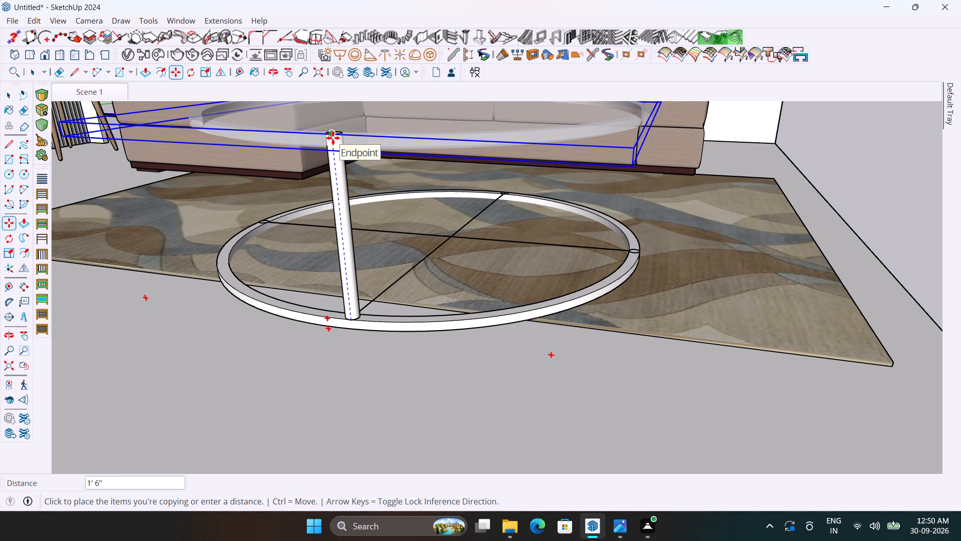
{"action": "left_click", "coordinate": [333, 138]}
Move the copied top ring up by about 11/16" at the top of the leg, and clear the selection.
{"action": "scroll", "coordinate": [349, 279], "scroll_direction": "down", "scroll_amount": 10}
{"action": "scroll", "coordinate": [330, 226], "scroll_direction": "up", "scroll_amount": 4}
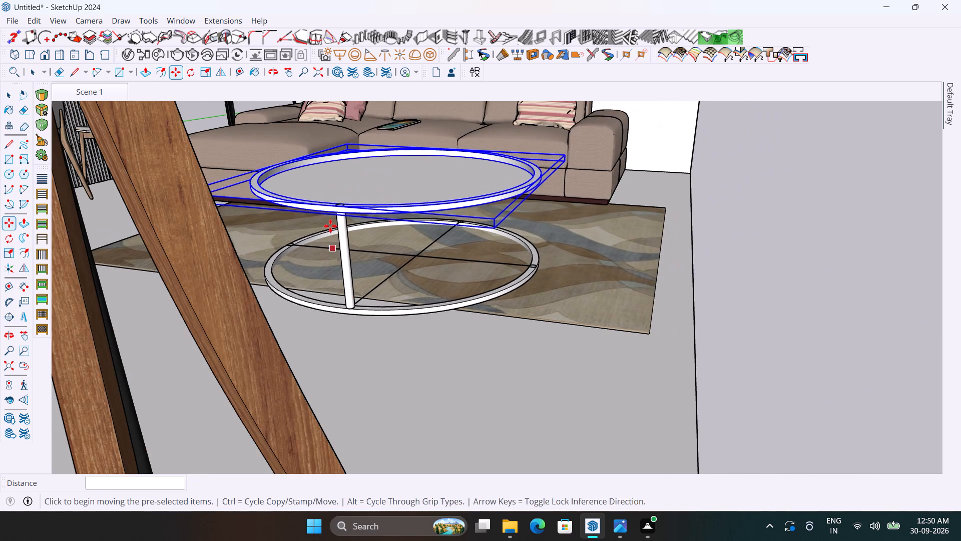
{"action": "scroll", "coordinate": [342, 204], "scroll_direction": "up", "scroll_amount": 15}
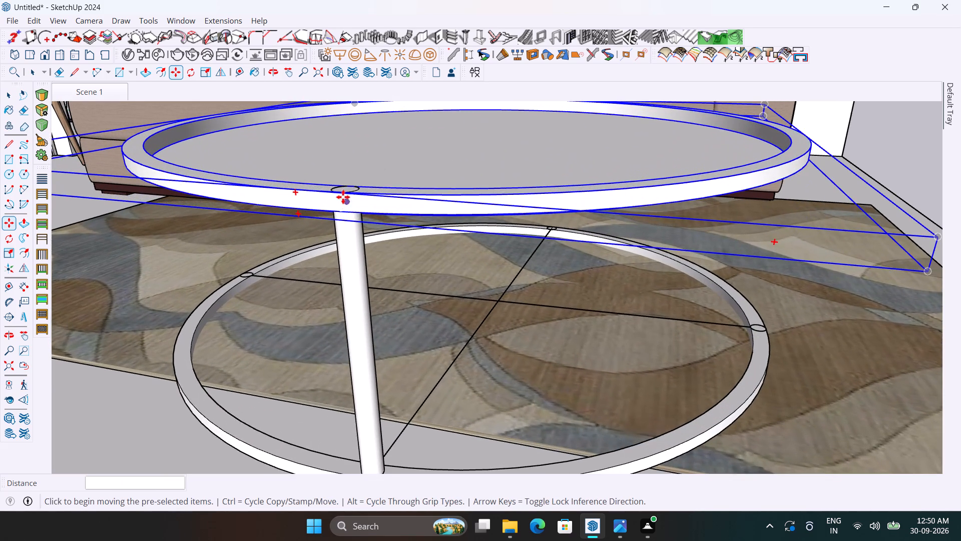
{"action": "scroll", "coordinate": [343, 196], "scroll_direction": "up", "scroll_amount": 4}
{"action": "left_click", "coordinate": [344, 194]}
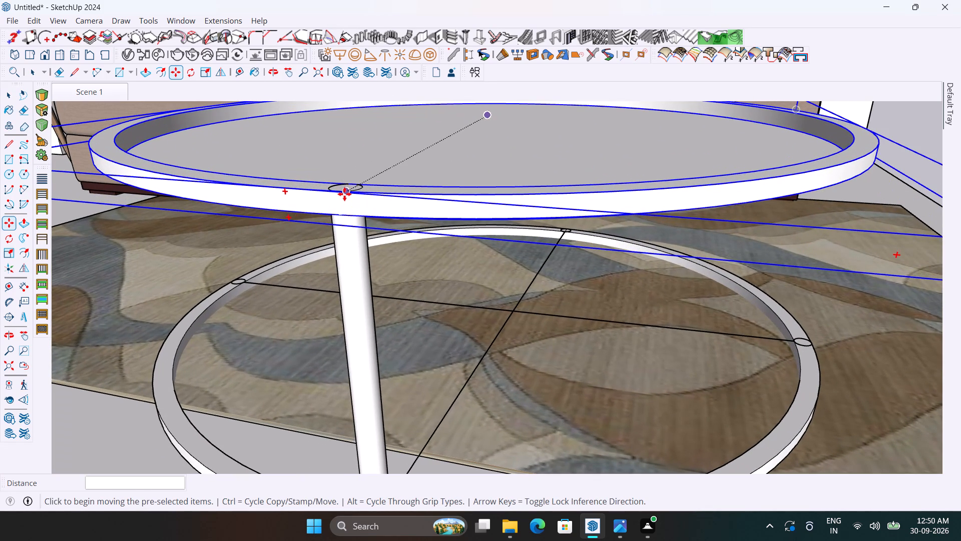
{"action": "left_click", "coordinate": [346, 178]}
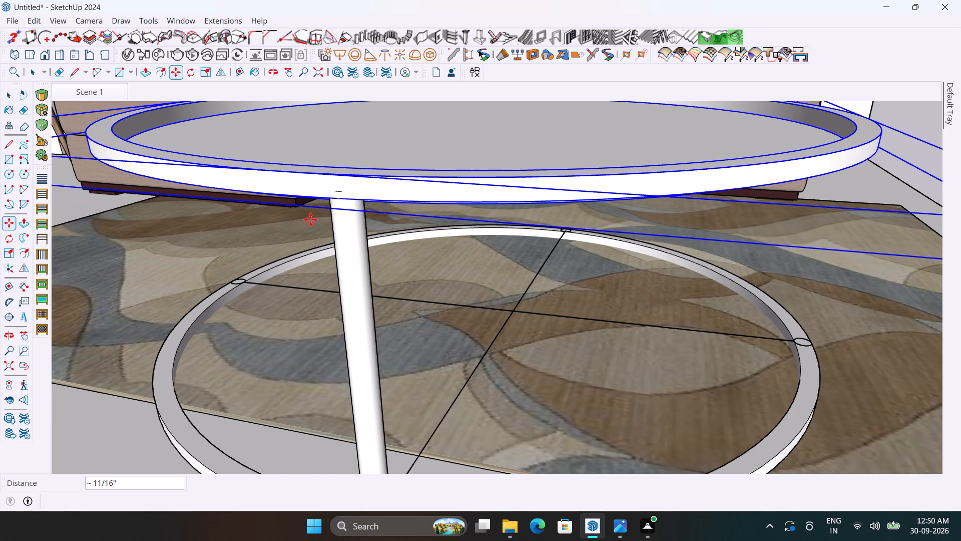
{"action": "scroll", "coordinate": [308, 225], "scroll_direction": "down", "scroll_amount": 11}
{"action": "key", "text": "space"}
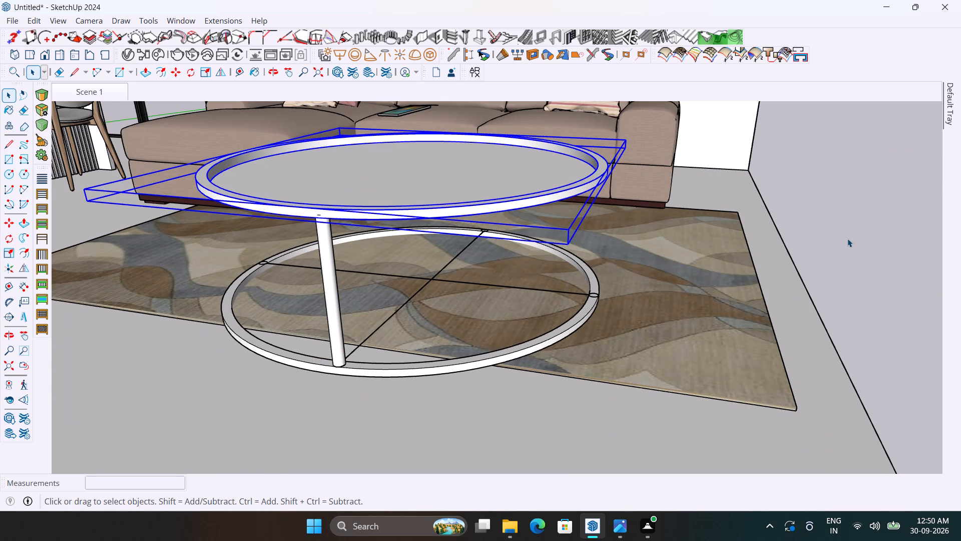
{"action": "left_click", "coordinate": [847, 238]}
Return to Scene 1 and examine the two-ring coffee table's proportions against the sofa, rug and kitchen.
{"action": "scroll", "coordinate": [847, 238], "scroll_direction": "down", "scroll_amount": 3}
{"action": "middle_click_drag", "start_coordinate": [849, 241], "coordinate": [564, 196]}
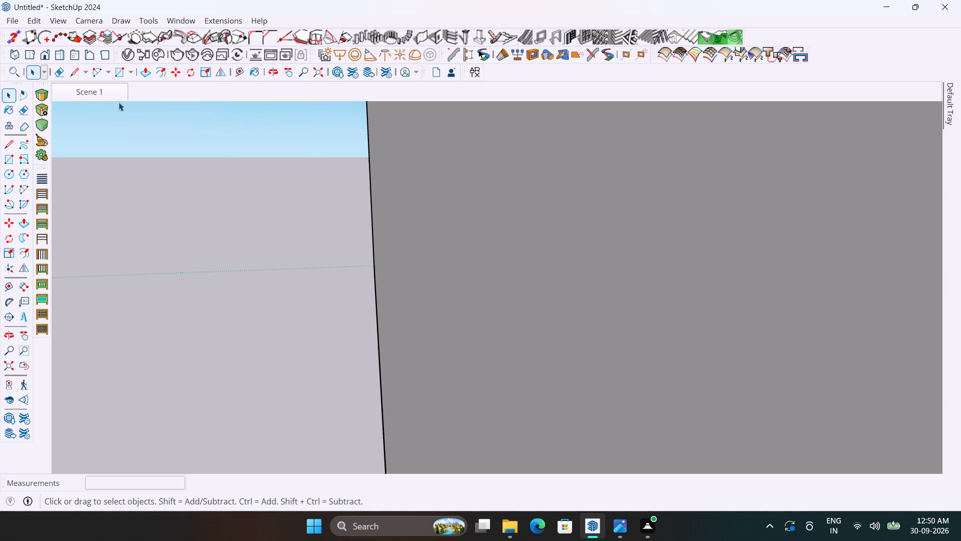
{"action": "left_click", "coordinate": [101, 97]}
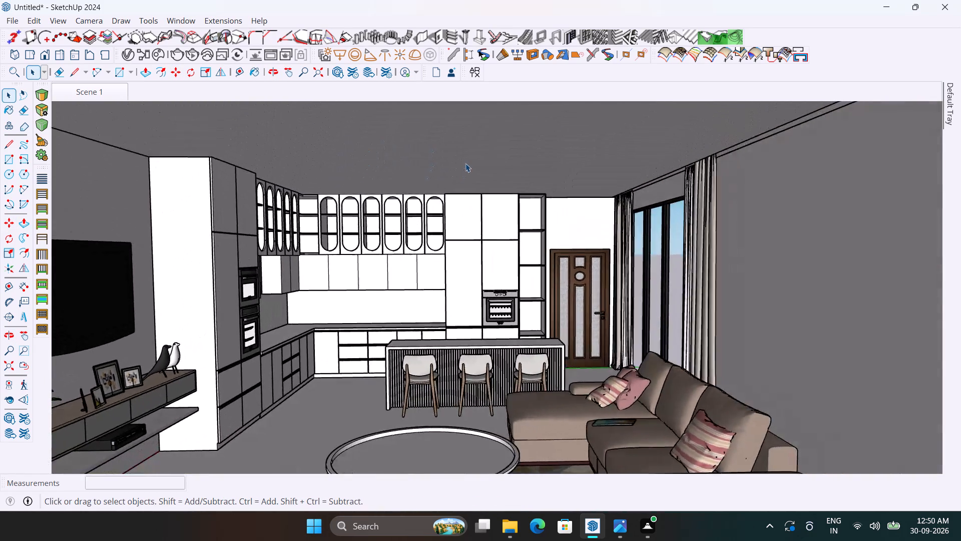
{"action": "scroll", "coordinate": [465, 163], "scroll_direction": "down", "scroll_amount": 4}
{"action": "scroll", "coordinate": [372, 314], "scroll_direction": "up", "scroll_amount": 3}
{"action": "middle_click_drag", "start_coordinate": [515, 336], "coordinate": [470, 335]}
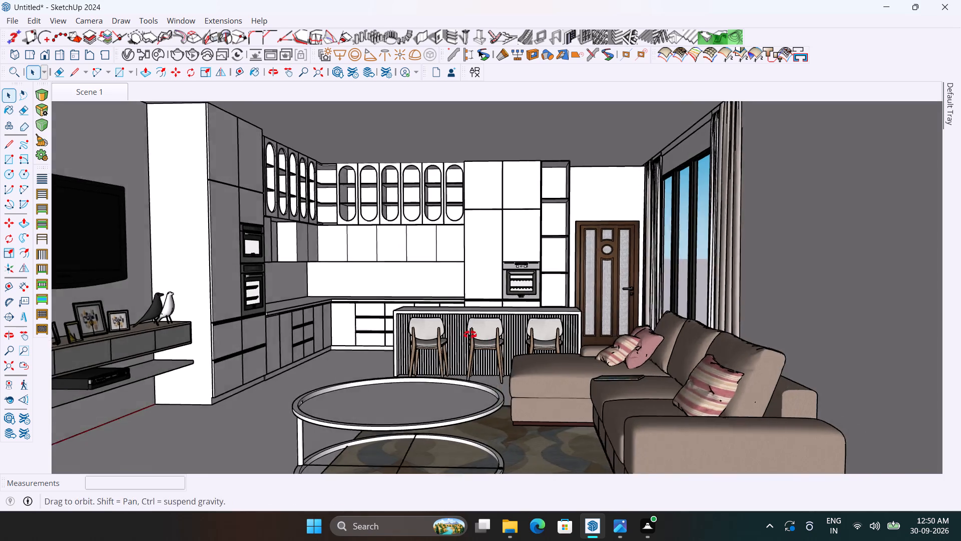
{"action": "middle_click_drag", "start_coordinate": [470, 335], "coordinate": [476, 296]}
{"action": "scroll", "coordinate": [461, 330], "scroll_direction": "up", "scroll_amount": 1}
{"action": "scroll", "coordinate": [575, 249], "scroll_direction": "down", "scroll_amount": 4}
{"action": "middle_click_drag", "start_coordinate": [576, 251], "coordinate": [558, 287]}
{"action": "scroll", "coordinate": [419, 400], "scroll_direction": "up", "scroll_amount": 4}
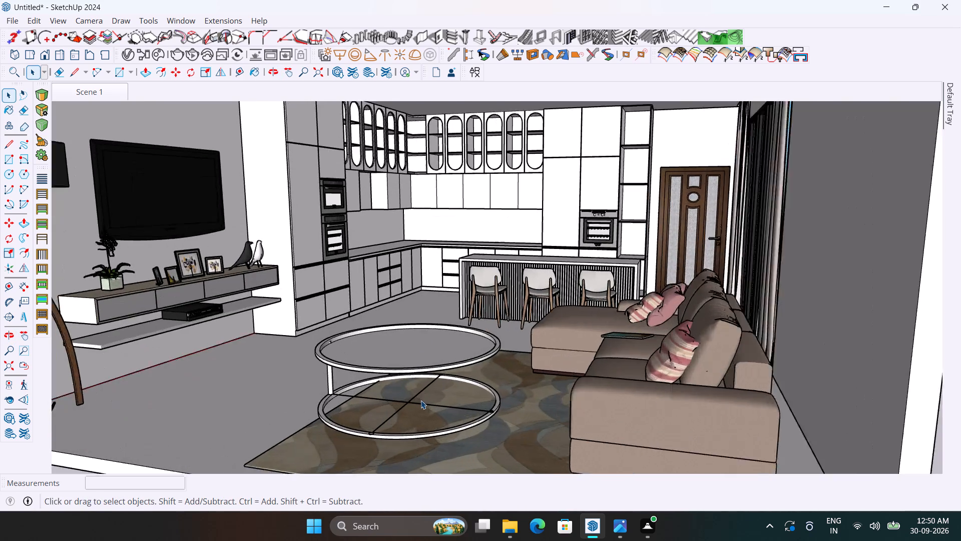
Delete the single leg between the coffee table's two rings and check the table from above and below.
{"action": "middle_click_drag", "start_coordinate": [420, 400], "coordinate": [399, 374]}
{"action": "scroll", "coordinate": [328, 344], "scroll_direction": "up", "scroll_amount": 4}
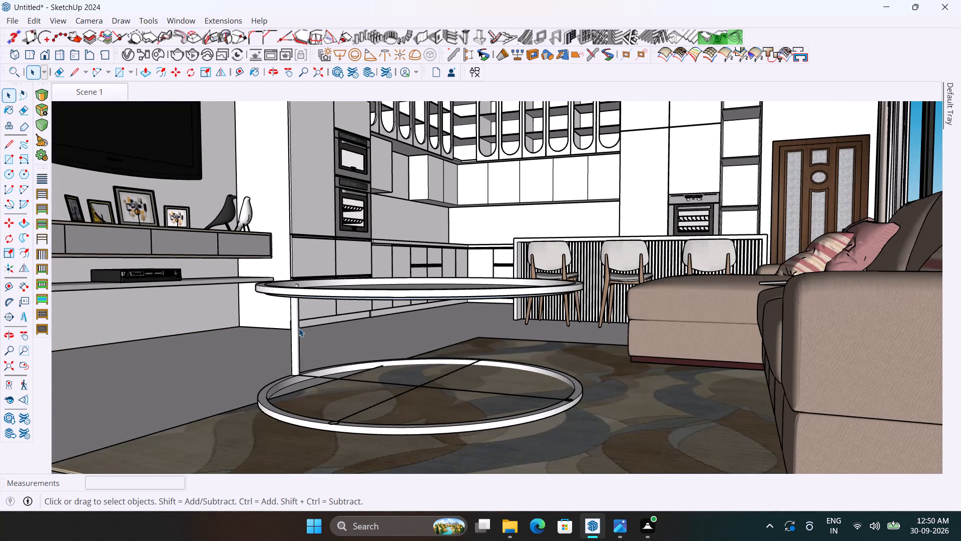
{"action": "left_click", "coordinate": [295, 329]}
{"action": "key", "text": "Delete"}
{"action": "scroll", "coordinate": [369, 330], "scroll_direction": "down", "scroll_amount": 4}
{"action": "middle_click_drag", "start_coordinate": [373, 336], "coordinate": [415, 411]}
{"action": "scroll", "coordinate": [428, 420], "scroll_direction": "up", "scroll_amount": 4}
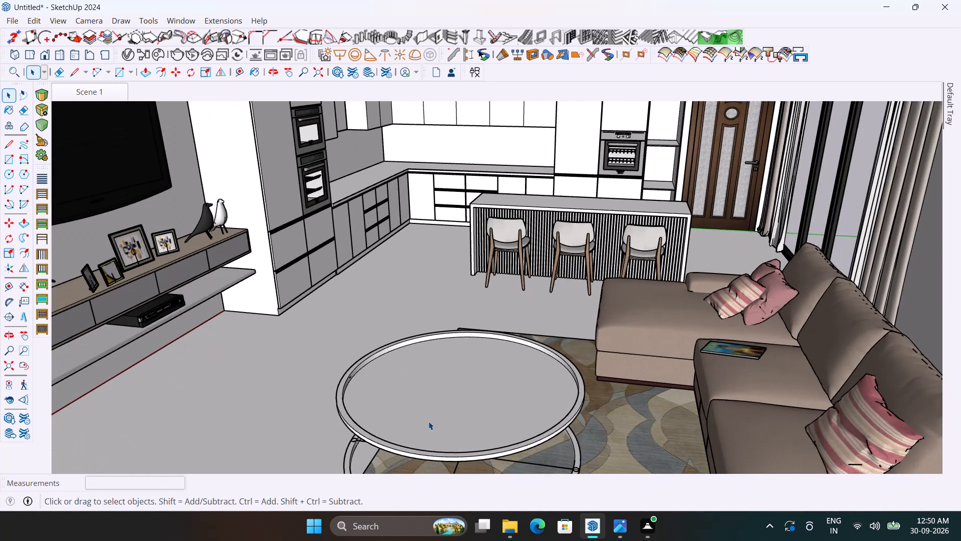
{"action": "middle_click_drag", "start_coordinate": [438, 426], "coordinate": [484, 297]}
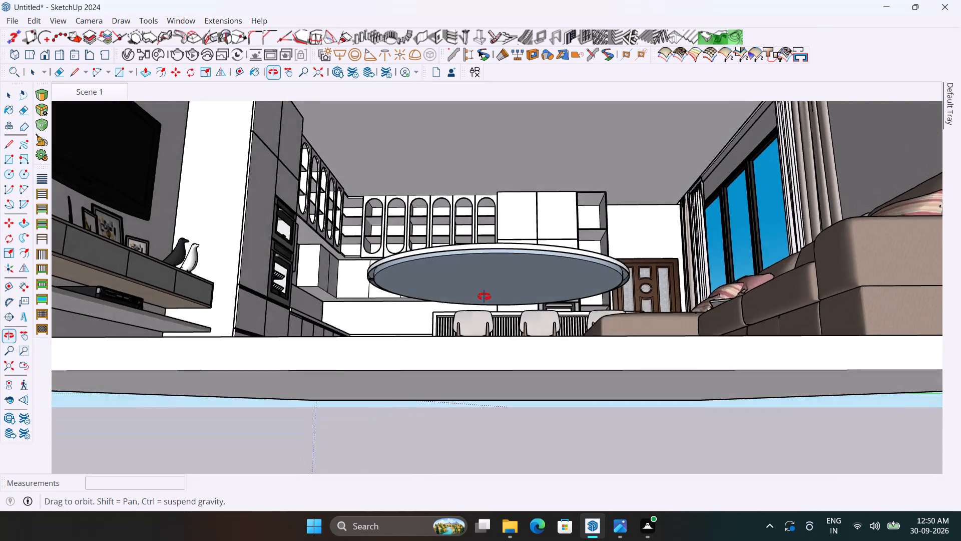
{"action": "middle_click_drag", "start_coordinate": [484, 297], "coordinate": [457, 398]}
Undo the leg deletion and the preceding edits back to the base ring with its crossing lines on the rug.
{"action": "key", "text": "ctrl+z"}
{"action": "key", "text": "ctrl+z"}
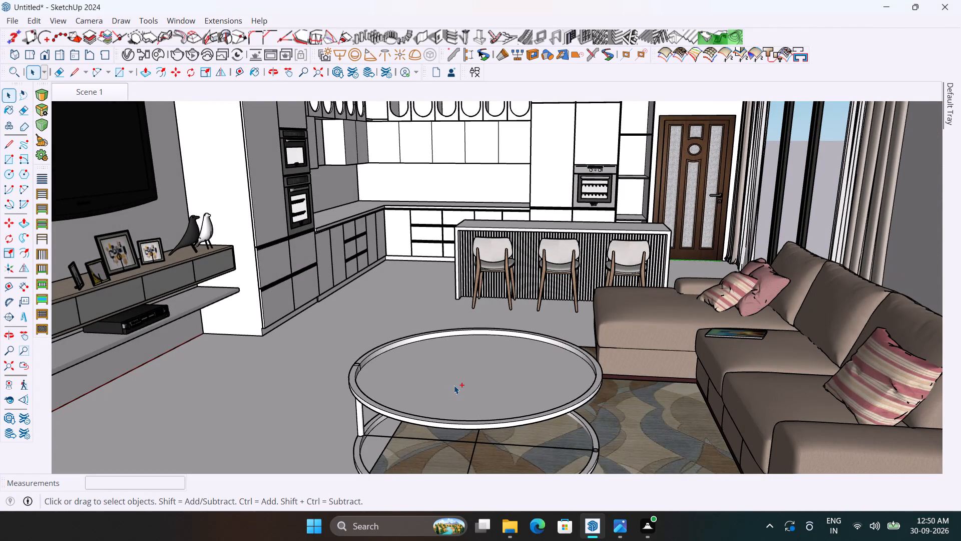
{"action": "key", "text": "ctrl+z"}
{"action": "key", "text": "ctrl+z"}
{"action": "key", "text": "ctrl+z"}
Delete the rest of the coffee table from the rug: the base ring, both crossing lines and the small leg circles.
{"action": "scroll", "coordinate": [432, 347], "scroll_direction": "down", "scroll_amount": 3}
{"action": "left_click", "coordinate": [447, 377]}
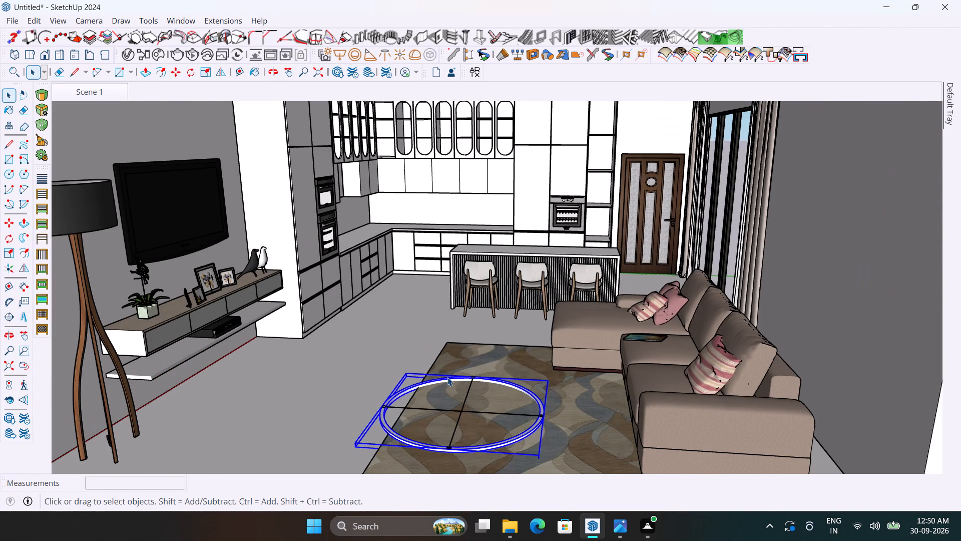
{"action": "key", "text": "Delete"}
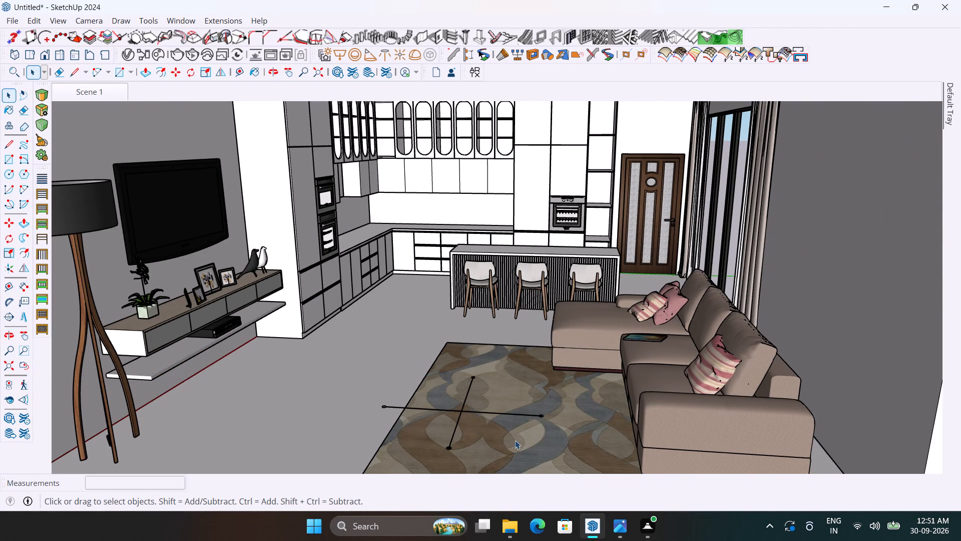
{"action": "left_click_drag", "start_coordinate": [515, 440], "coordinate": [450, 378]}
{"action": "left_click", "coordinate": [353, 342]}
{"action": "left_click_drag", "start_coordinate": [492, 424], "coordinate": [467, 392]}
{"action": "left_click", "coordinate": [343, 338]}
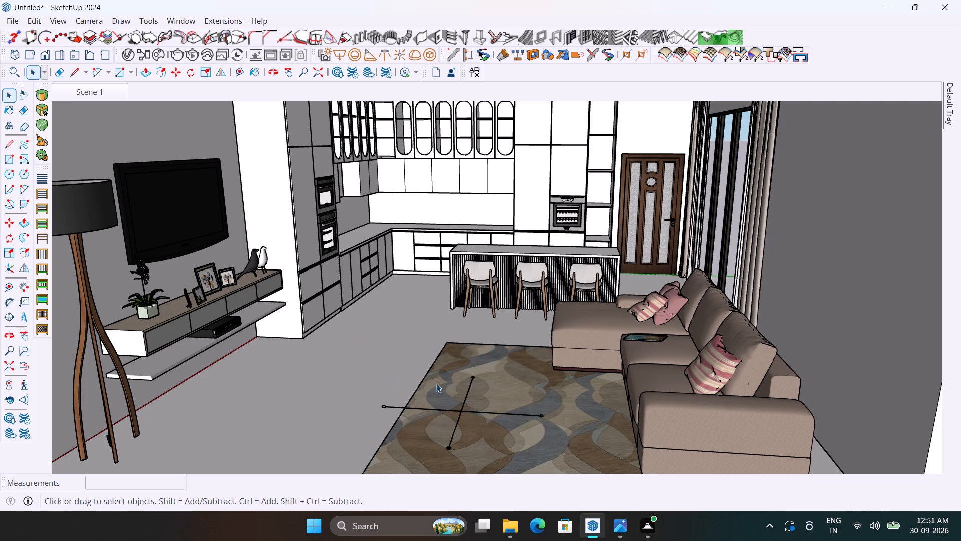
{"action": "left_click_drag", "start_coordinate": [448, 384], "coordinate": [484, 437]}
{"action": "key", "text": "Delete"}
{"action": "left_click_drag", "start_coordinate": [332, 373], "coordinate": [542, 442]}
{"action": "key", "text": "Delete"}
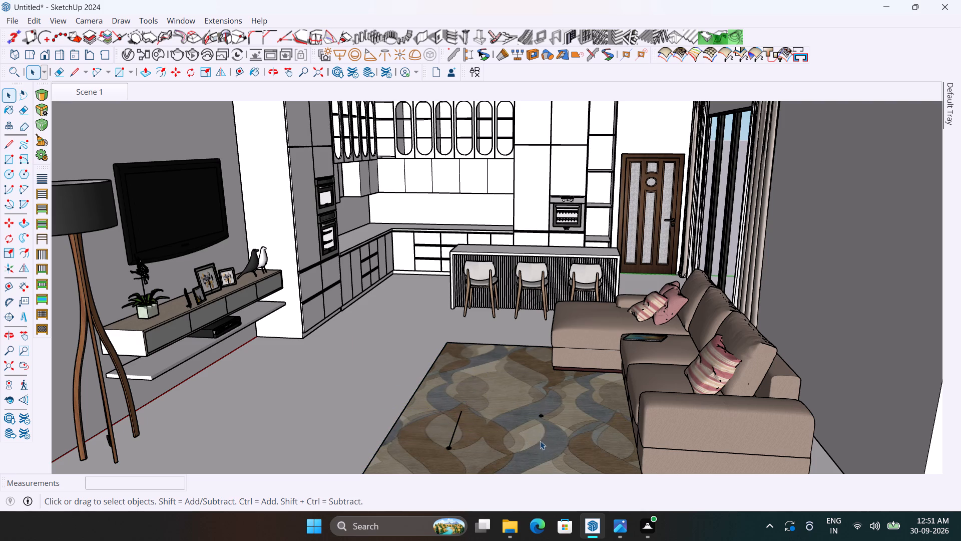
{"action": "left_click_drag", "start_coordinate": [359, 377], "coordinate": [555, 467]}
{"action": "key", "text": "Delete"}
Examine the whole room from outside and inside, including the rug area, ceiling, kitchen cabinets and island.
{"action": "scroll", "coordinate": [423, 292], "scroll_direction": "down", "scroll_amount": 6}
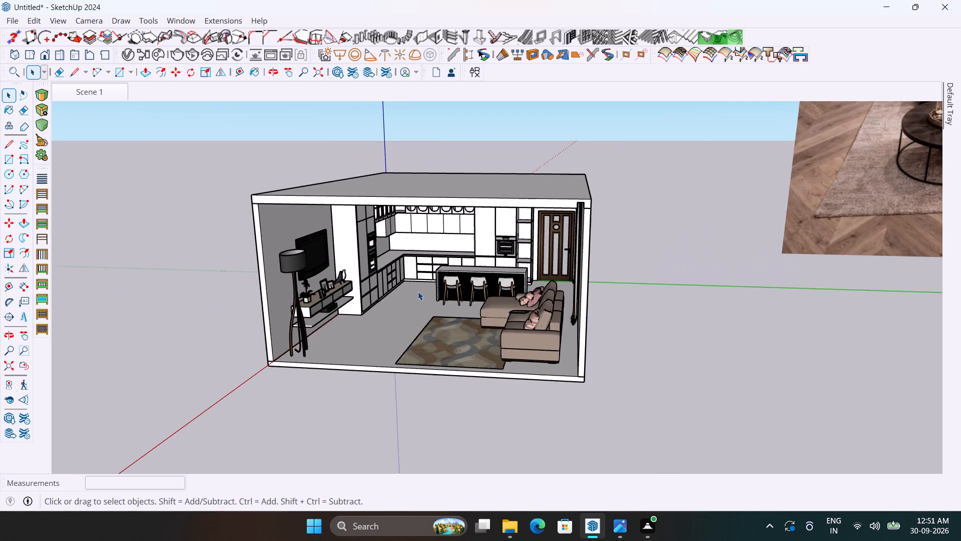
{"action": "scroll", "coordinate": [607, 251], "scroll_direction": "up", "scroll_amount": 2}
{"action": "scroll", "coordinate": [646, 305], "scroll_direction": "up", "scroll_amount": 2}
{"action": "middle_click_drag", "start_coordinate": [647, 330], "coordinate": [626, 296], "text": "alt"}
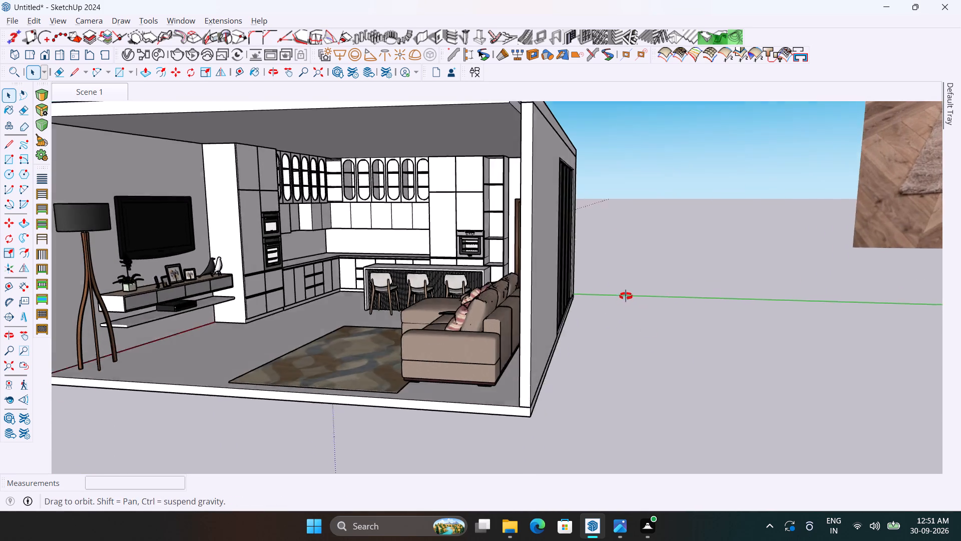
{"action": "middle_click_drag", "start_coordinate": [626, 296], "coordinate": [624, 292], "text": "alt"}
{"action": "middle_click_drag", "start_coordinate": [555, 299], "coordinate": [605, 312]}
{"action": "scroll", "coordinate": [719, 368], "scroll_direction": "down", "scroll_amount": 3}
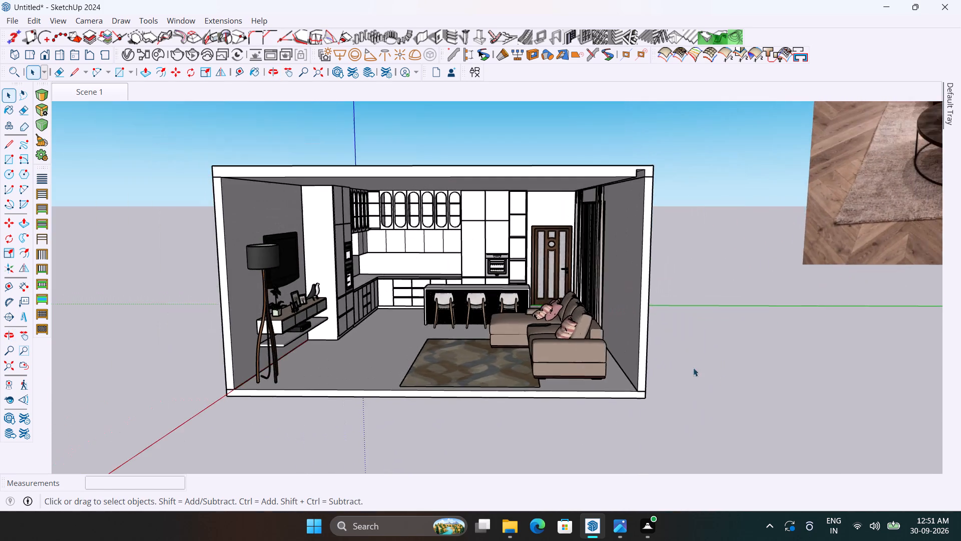
{"action": "scroll", "coordinate": [435, 259], "scroll_direction": "up", "scroll_amount": 4}
{"action": "middle_click_drag", "start_coordinate": [472, 277], "coordinate": [412, 272]}
{"action": "scroll", "coordinate": [615, 348], "scroll_direction": "down", "scroll_amount": 2}
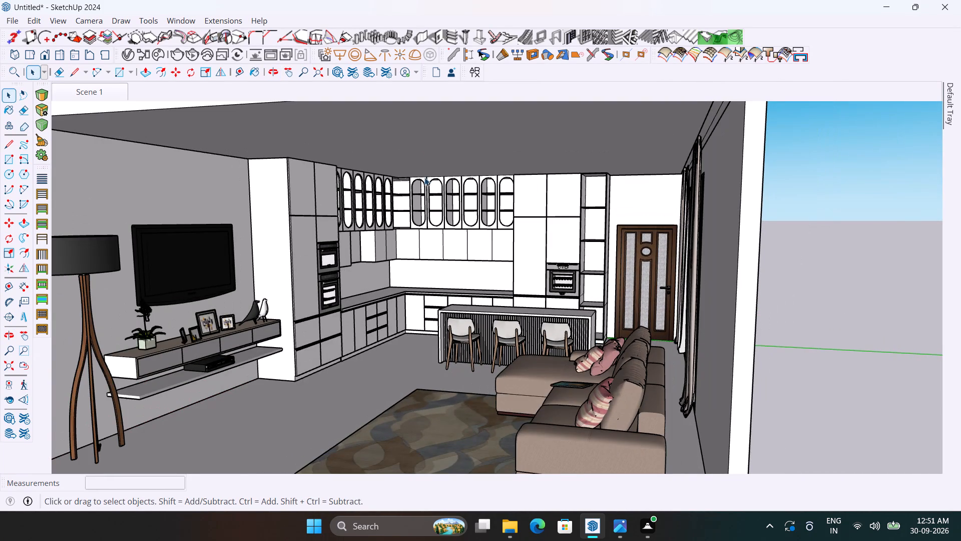
{"action": "scroll", "coordinate": [392, 97], "scroll_direction": "up", "scroll_amount": 2}
{"action": "scroll", "coordinate": [435, 219], "scroll_direction": "up", "scroll_amount": 2}
{"action": "scroll", "coordinate": [435, 219], "scroll_direction": "down", "scroll_amount": 3}
{"action": "scroll", "coordinate": [413, 216], "scroll_direction": "up", "scroll_amount": 3}
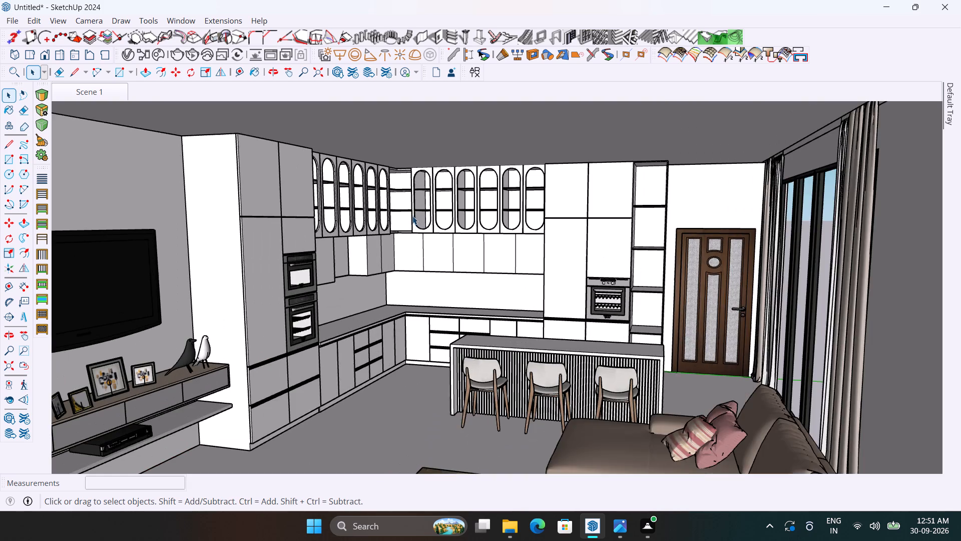
{"action": "middle_click_drag", "start_coordinate": [418, 221], "coordinate": [386, 219]}
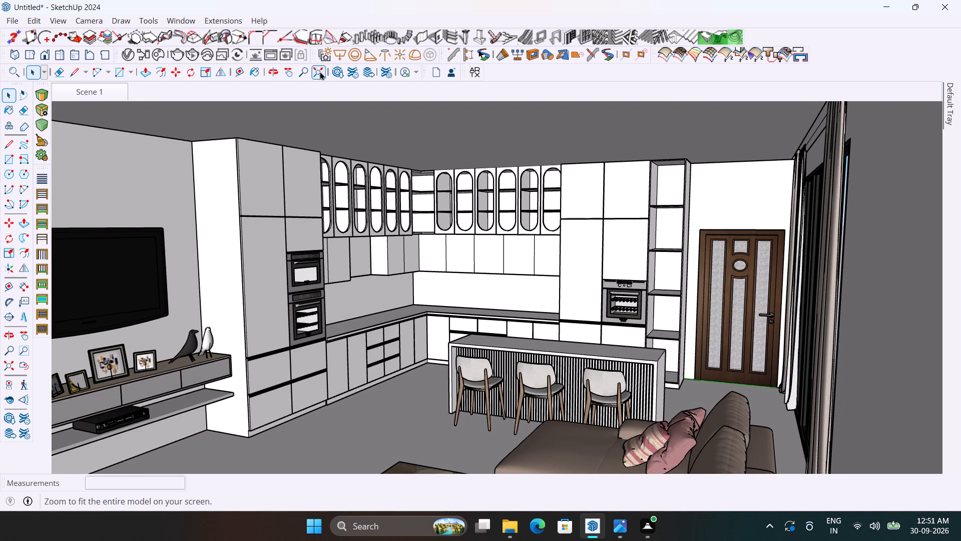
Open 3D Warehouse and replace the previous query with a model search for "decrative".
{"action": "left_click", "coordinate": [332, 74]}
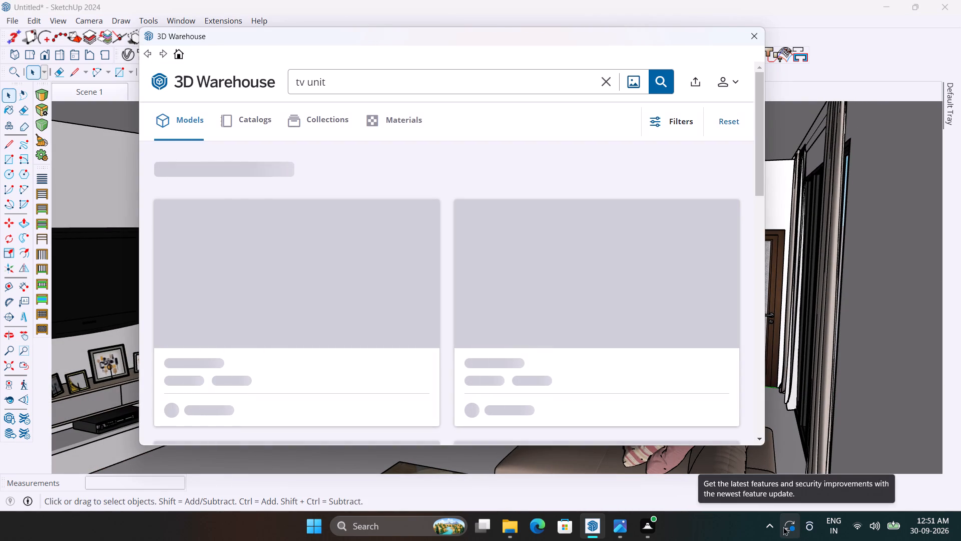
{"action": "left_click", "coordinate": [333, 79]}
{"action": "key", "text": "BackSpace"}
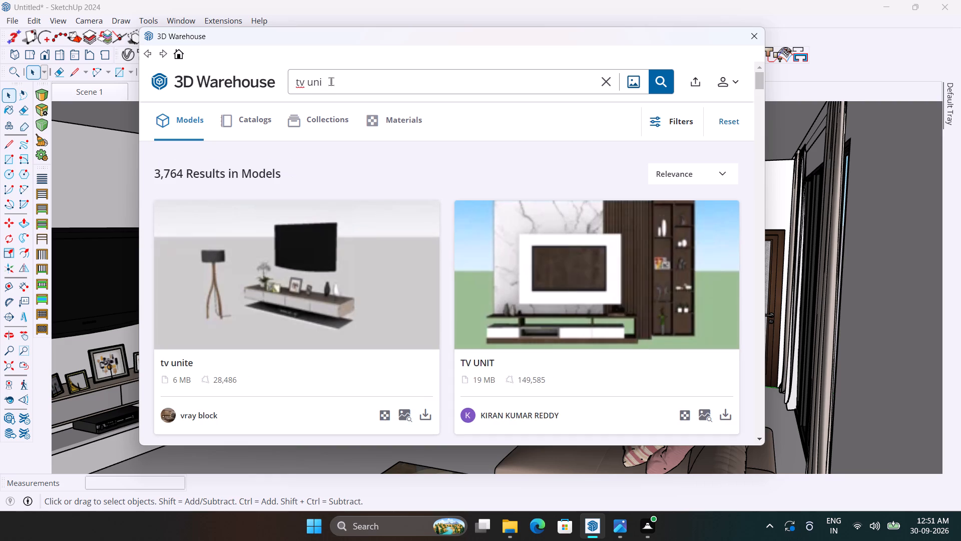
{"action": "key", "text": "BackSpace"}
{"action": "key", "text": "BackSpace"}
{"action": "key", "text": "BackSpace"}
{"action": "key", "text": "BackSpace"}
{"action": "key", "text": "BackSpace"}
{"action": "key", "text": "BackSpace"}
{"action": "key", "text": "t"}
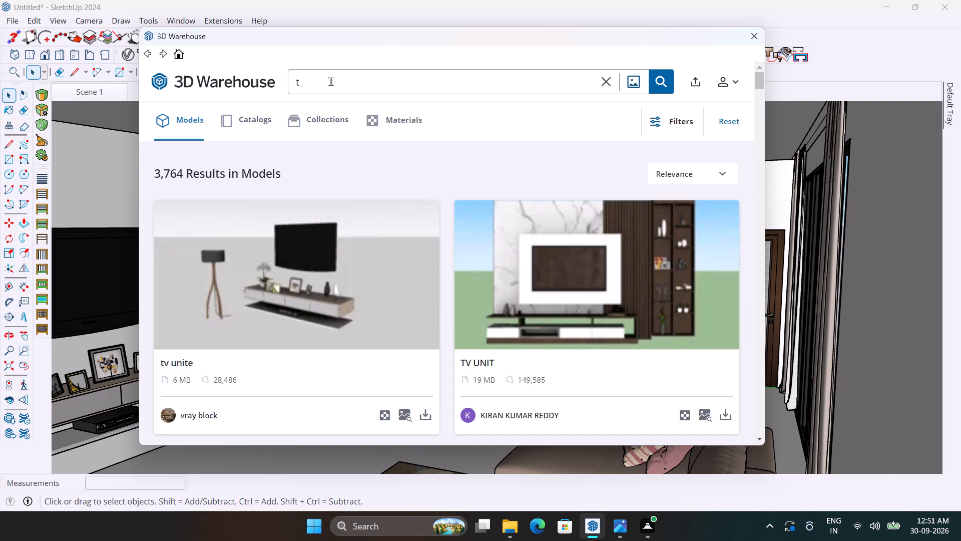
{"action": "key", "text": "BackSpace"}
{"action": "type", "text": "decrative"}
{"action": "key", "text": "Return"}
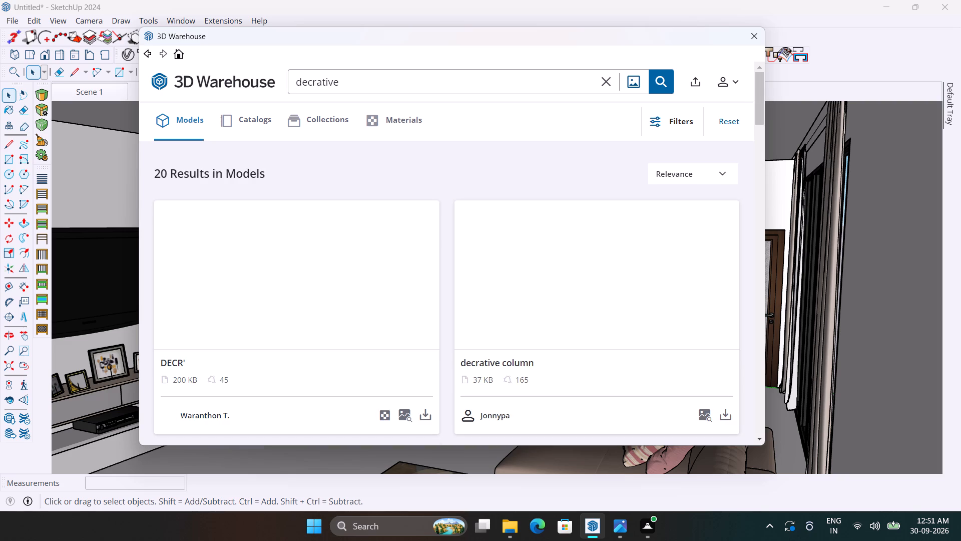
Browse the "decrative" model results for a suitable decorative piece for the room.
{"action": "scroll", "coordinate": [371, 384], "scroll_direction": "down", "scroll_amount": 9}
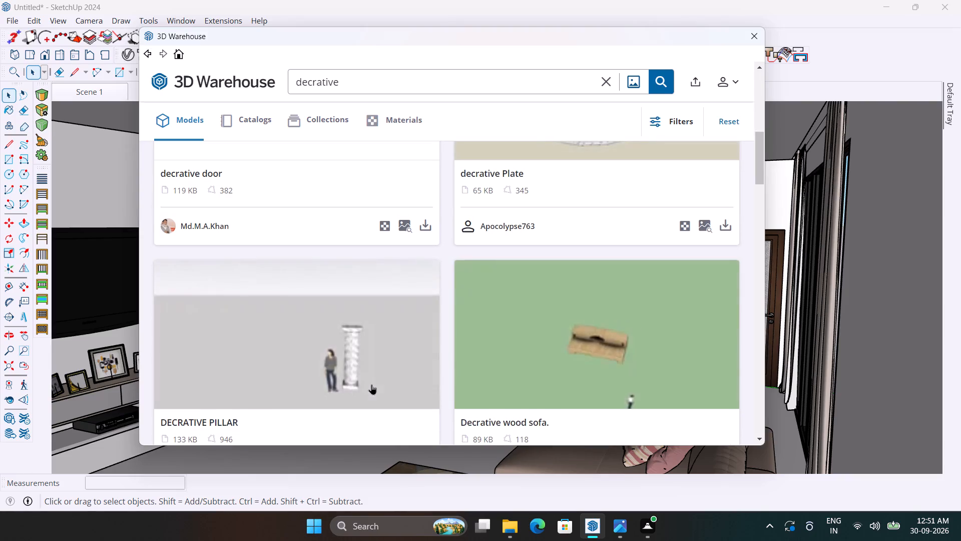
{"action": "scroll", "coordinate": [371, 384], "scroll_direction": "down", "scroll_amount": 12}
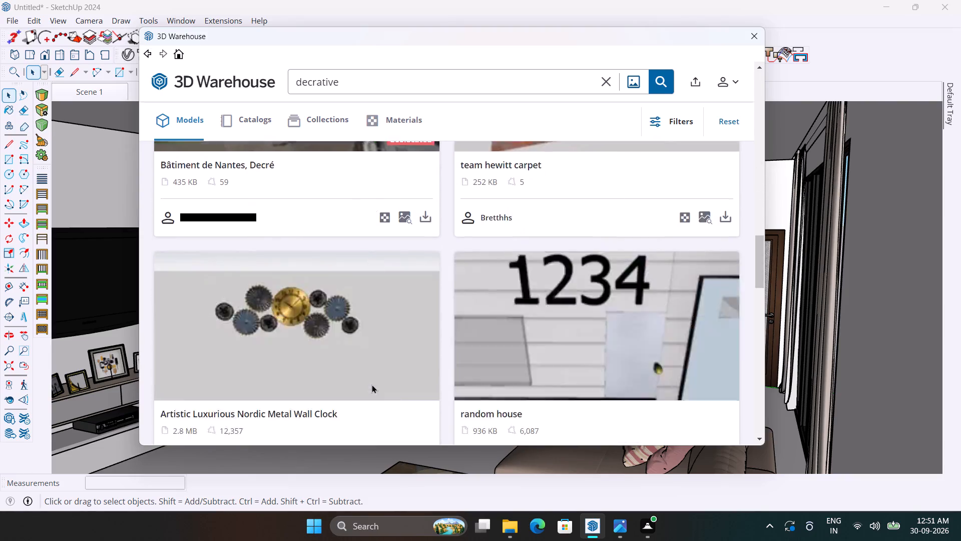
{"action": "scroll", "coordinate": [371, 384], "scroll_direction": "down", "scroll_amount": 11}
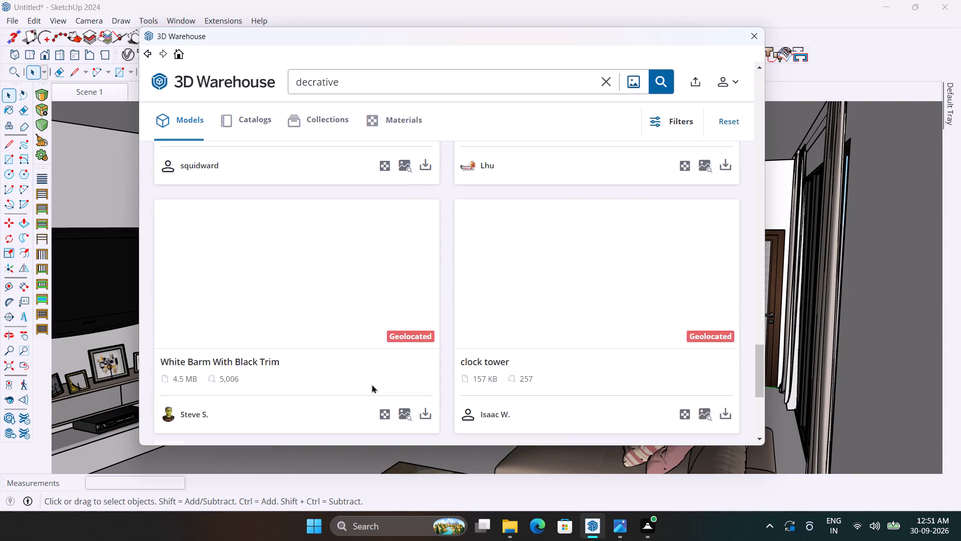
Replace the 3D Warehouse query with a model search for "light".
{"action": "left_click", "coordinate": [390, 72]}
{"action": "key", "text": "BackSpace"}
{"action": "key", "text": "BackSpace"}
{"action": "key", "text": "BackSpace"}
{"action": "key", "text": "BackSpace"}
{"action": "key", "text": "BackSpace"}
{"action": "key", "text": "BackSpace"}
{"action": "key", "text": "BackSpace"}
{"action": "key", "text": "BackSpace"}
{"action": "key", "text": "BackSpace"}
{"action": "key", "text": "BackSpace"}
{"action": "key", "text": "BackSpace"}
{"action": "key", "text": "BackSpace"}
{"action": "key", "text": "BackSpace"}
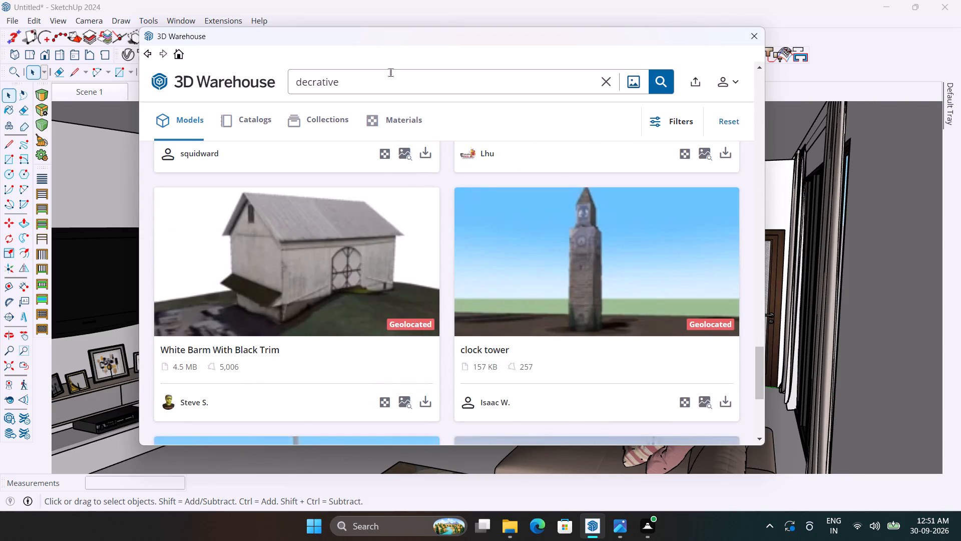
{"action": "type", "text": "li"}
{"action": "type", "text": "ght"}
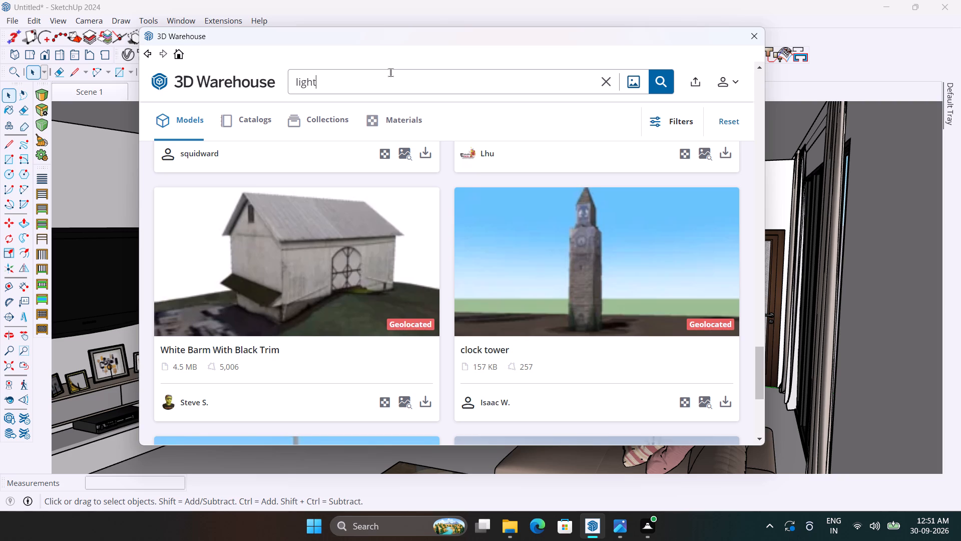
{"action": "key", "text": "Return"}
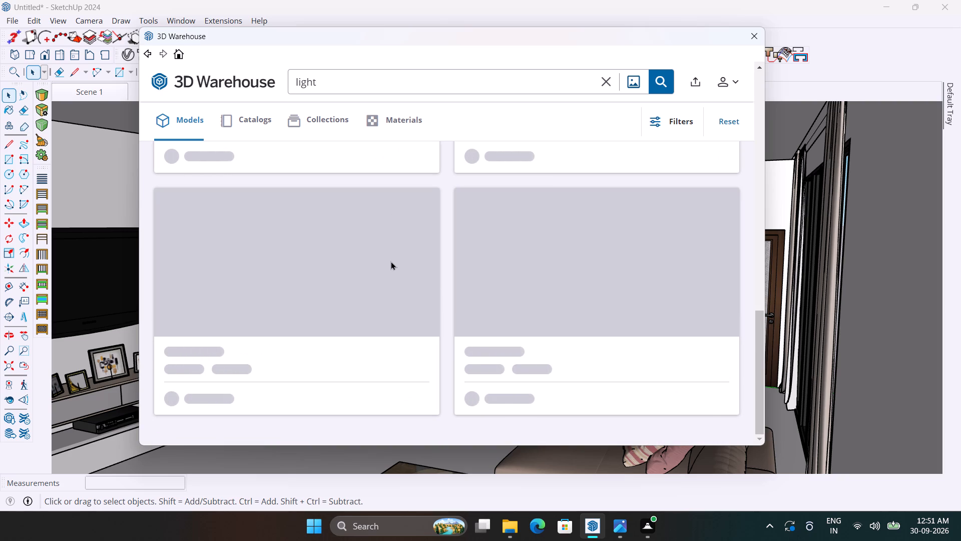
Browse the "light" model results for a pendant light that suits the kitchen island.
{"action": "scroll", "coordinate": [336, 261], "scroll_direction": "down", "scroll_amount": 4}
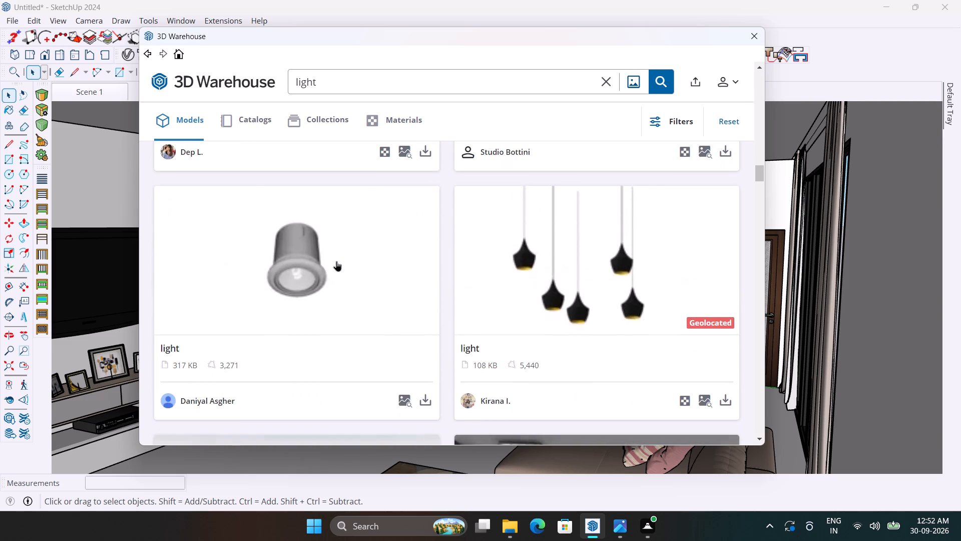
{"action": "scroll", "coordinate": [336, 261], "scroll_direction": "down", "scroll_amount": 4}
{"action": "scroll", "coordinate": [336, 261], "scroll_direction": "up", "scroll_amount": 3}
{"action": "scroll", "coordinate": [336, 261], "scroll_direction": "down", "scroll_amount": 4}
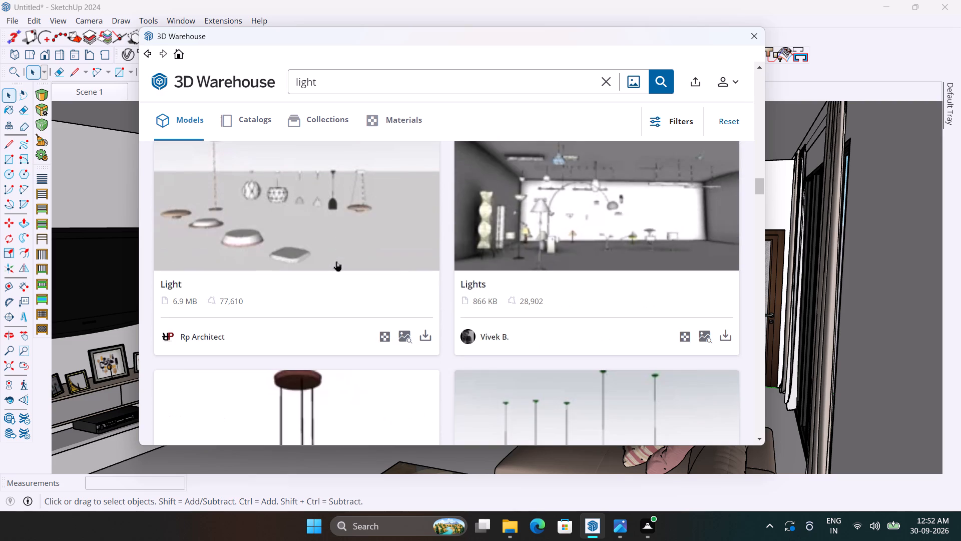
{"action": "scroll", "coordinate": [336, 261], "scroll_direction": "down", "scroll_amount": 8}
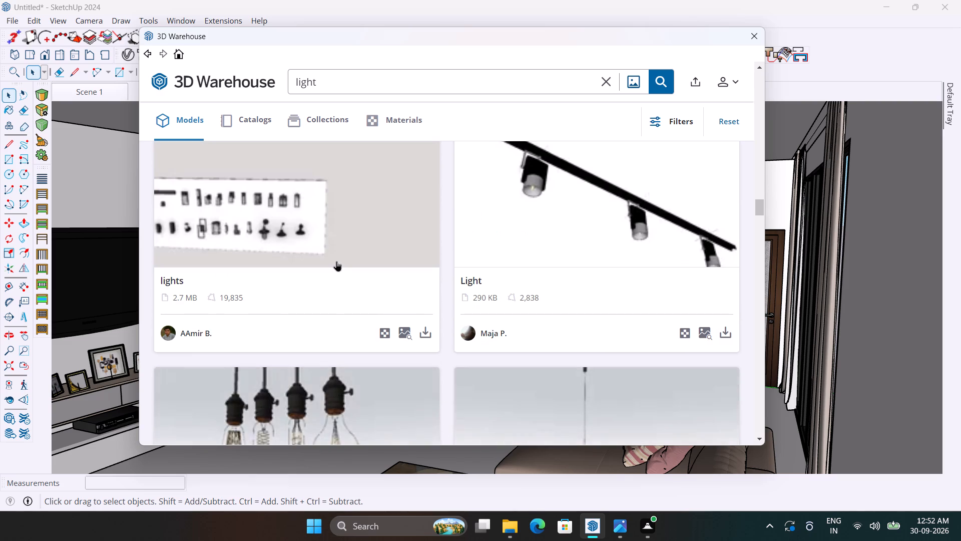
{"action": "scroll", "coordinate": [336, 261], "scroll_direction": "down", "scroll_amount": 3}
{"action": "scroll", "coordinate": [336, 261], "scroll_direction": "up", "scroll_amount": 4}
{"action": "scroll", "coordinate": [336, 261], "scroll_direction": "down", "scroll_amount": 10}
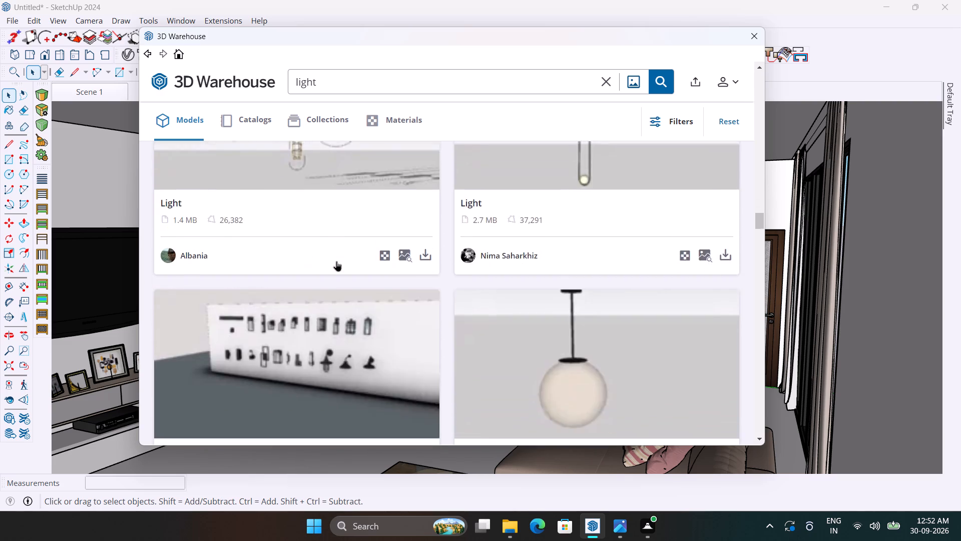
{"action": "scroll", "coordinate": [336, 261], "scroll_direction": "down", "scroll_amount": 1}
{"action": "scroll", "coordinate": [336, 261], "scroll_direction": "up", "scroll_amount": 20}
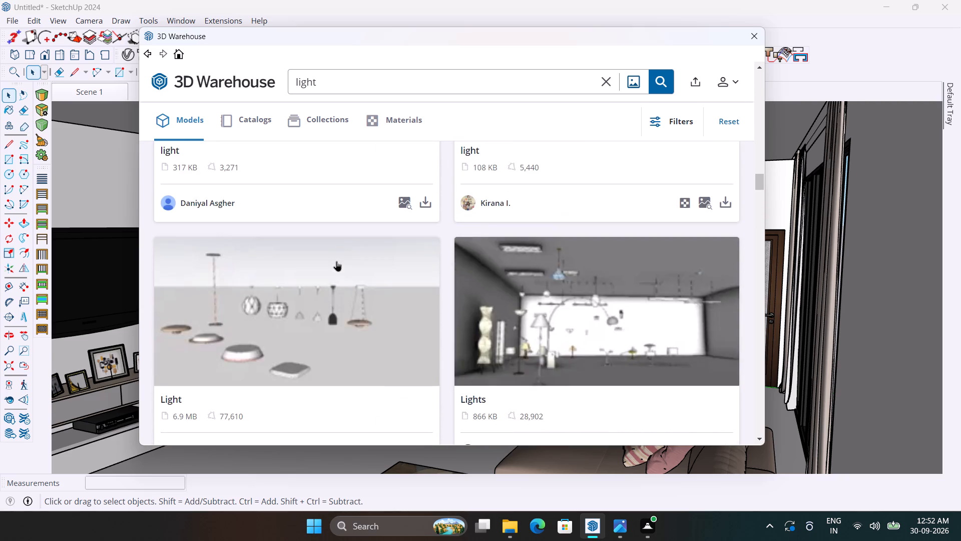
{"action": "scroll", "coordinate": [336, 261], "scroll_direction": "up", "scroll_amount": 18}
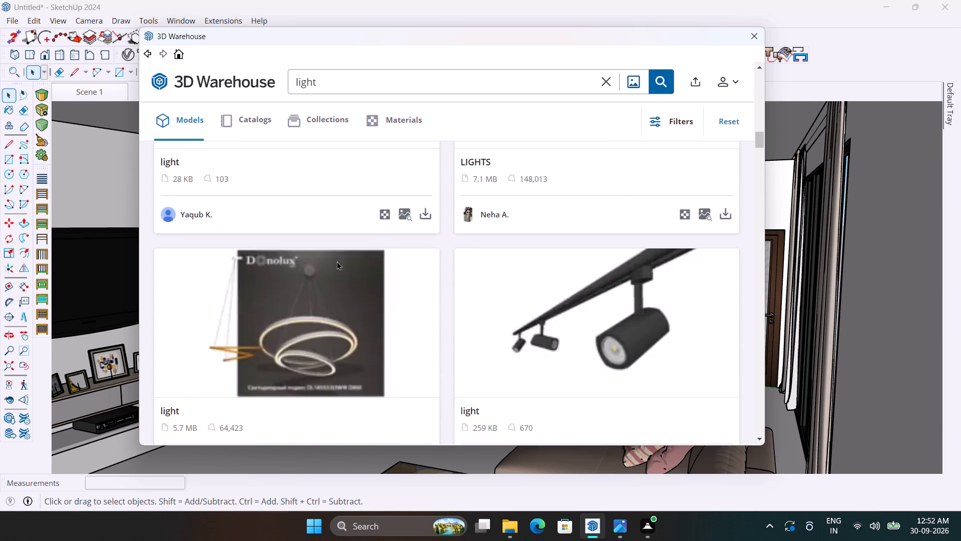
{"action": "scroll", "coordinate": [336, 261], "scroll_direction": "up", "scroll_amount": 4}
{"action": "scroll", "coordinate": [336, 261], "scroll_direction": "down", "scroll_amount": 11}
{"action": "scroll", "coordinate": [336, 261], "scroll_direction": "up", "scroll_amount": 3}
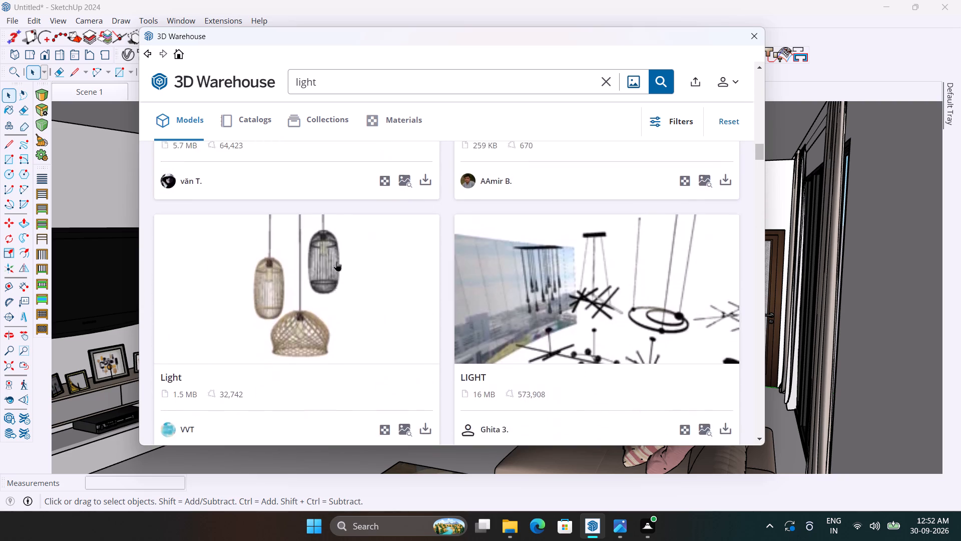
{"action": "scroll", "coordinate": [336, 261], "scroll_direction": "up", "scroll_amount": 12}
{"action": "scroll", "coordinate": [336, 261], "scroll_direction": "up", "scroll_amount": 9}
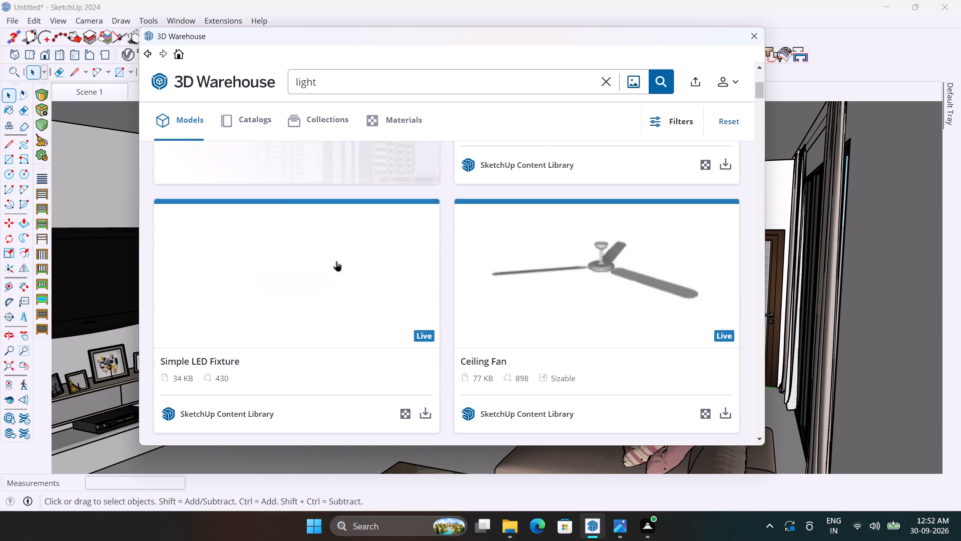
{"action": "scroll", "coordinate": [336, 261], "scroll_direction": "up", "scroll_amount": 8}
{"action": "scroll", "coordinate": [336, 261], "scroll_direction": "down", "scroll_amount": 12}
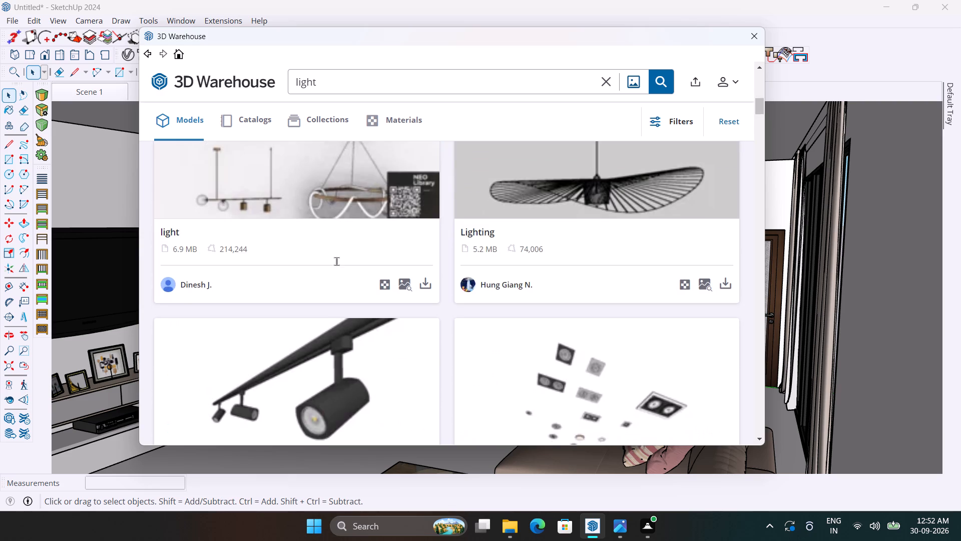
{"action": "scroll", "coordinate": [336, 261], "scroll_direction": "down", "scroll_amount": 18}
{"action": "scroll", "coordinate": [336, 261], "scroll_direction": "down", "scroll_amount": 7}
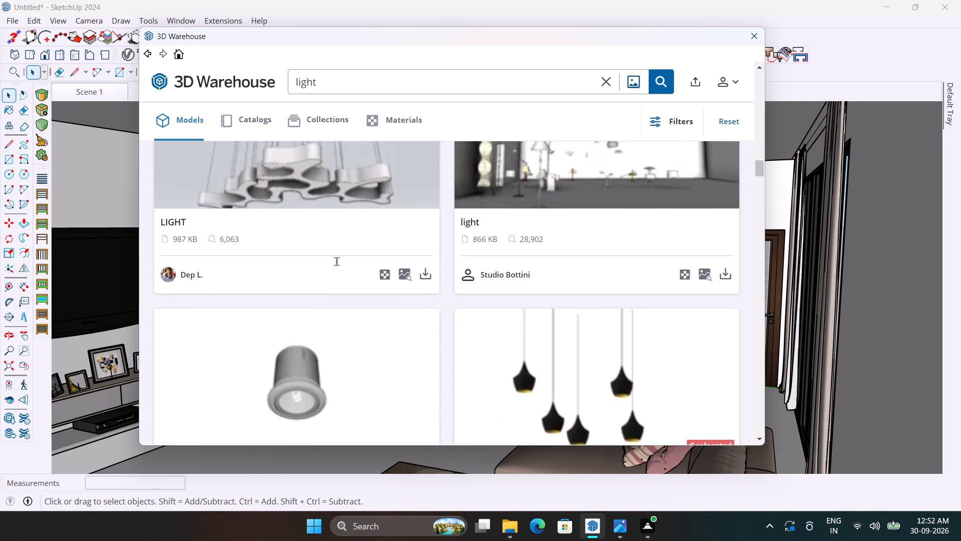
{"action": "scroll", "coordinate": [336, 261], "scroll_direction": "down", "scroll_amount": 1}
{"action": "scroll", "coordinate": [336, 261], "scroll_direction": "up", "scroll_amount": 1}
{"action": "scroll", "coordinate": [336, 261], "scroll_direction": "down", "scroll_amount": 17}
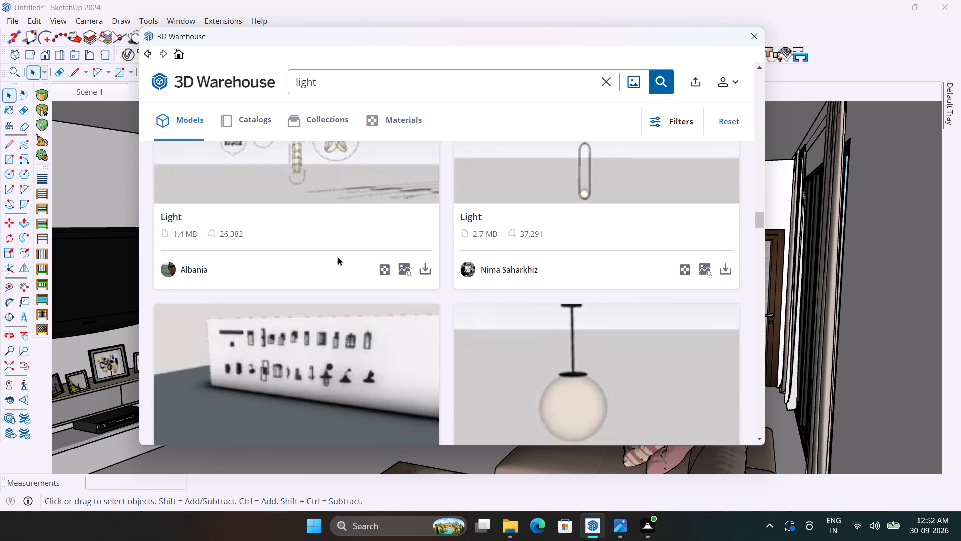
{"action": "scroll", "coordinate": [337, 256], "scroll_direction": "down", "scroll_amount": 16}
{"action": "scroll", "coordinate": [339, 256], "scroll_direction": "down", "scroll_amount": 5}
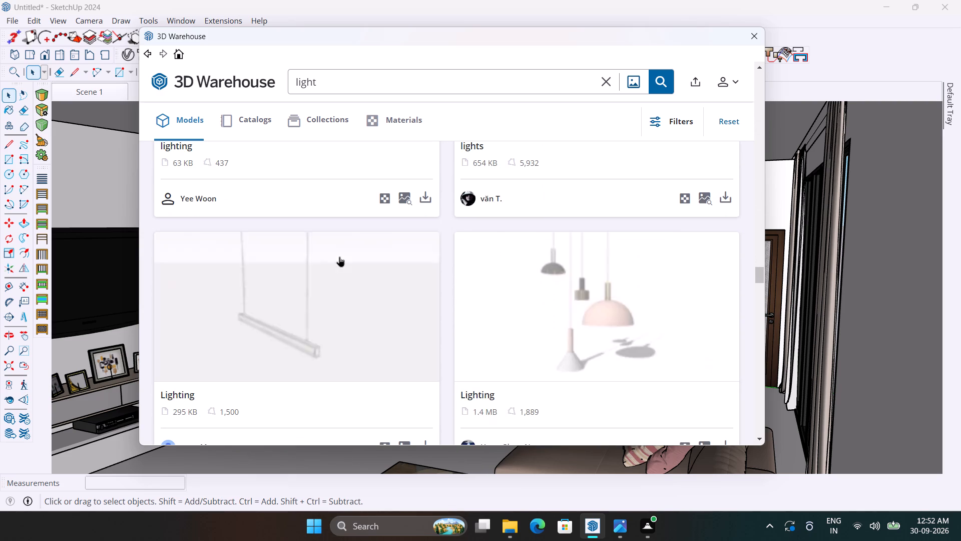
{"action": "scroll", "coordinate": [339, 256], "scroll_direction": "down", "scroll_amount": 2}
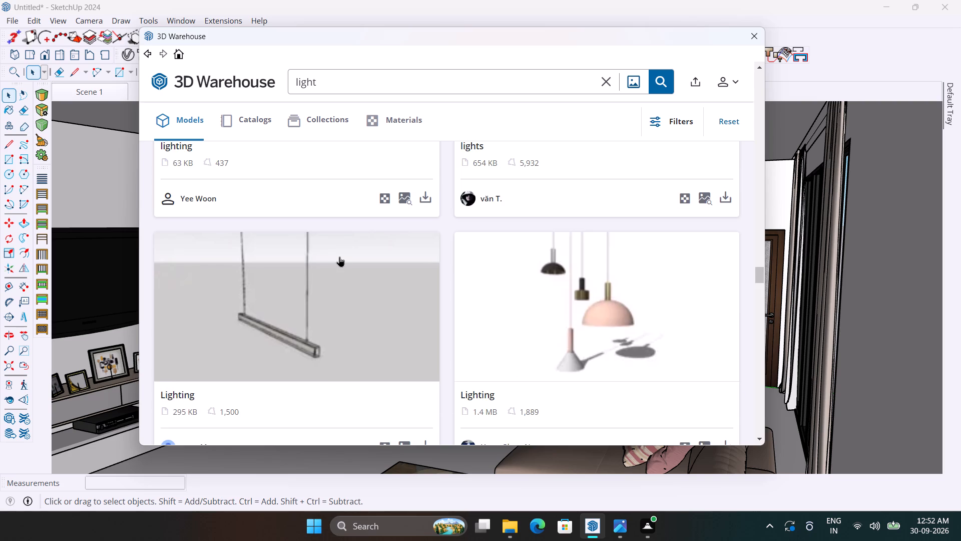
{"action": "scroll", "coordinate": [339, 256], "scroll_direction": "down", "scroll_amount": 9}
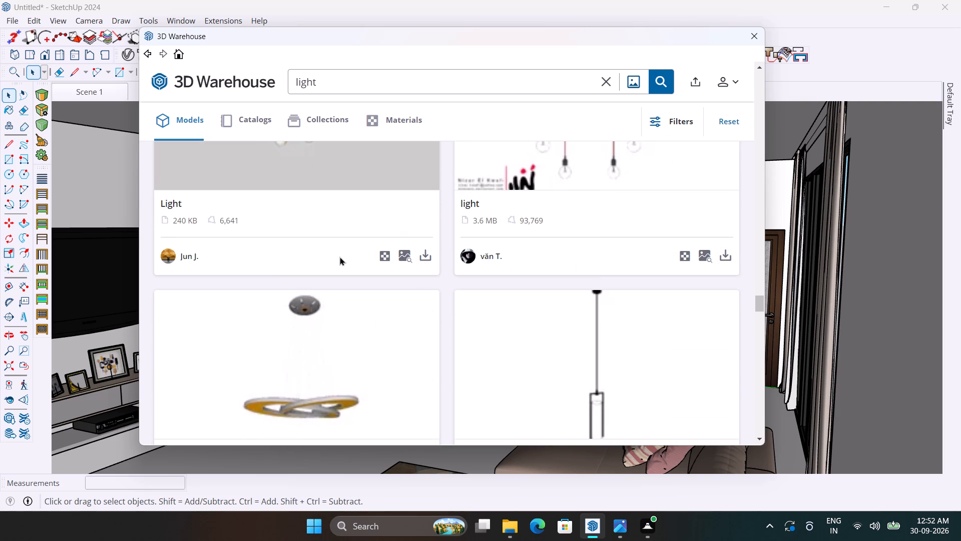
{"action": "scroll", "coordinate": [339, 256], "scroll_direction": "up", "scroll_amount": 3}
{"action": "scroll", "coordinate": [339, 256], "scroll_direction": "down", "scroll_amount": 7}
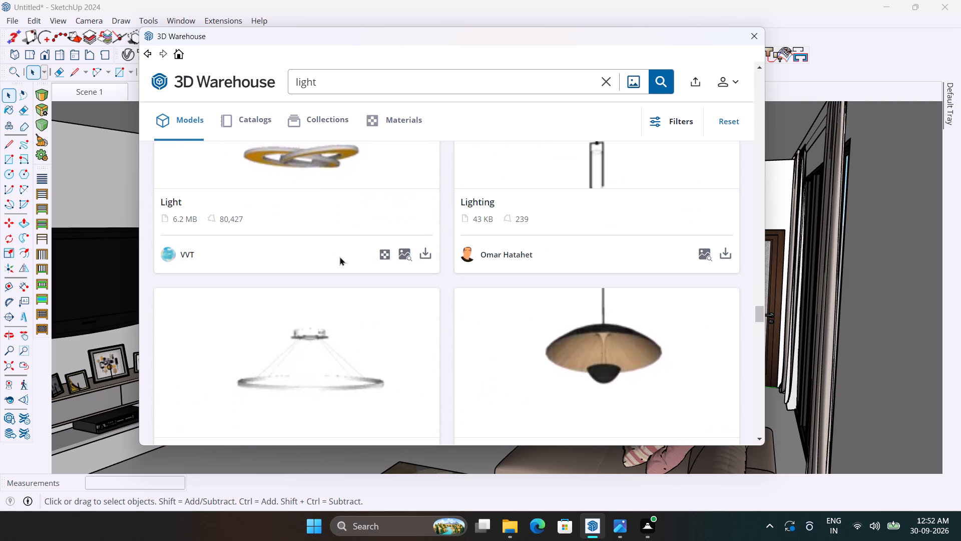
{"action": "scroll", "coordinate": [339, 256], "scroll_direction": "down", "scroll_amount": 18}
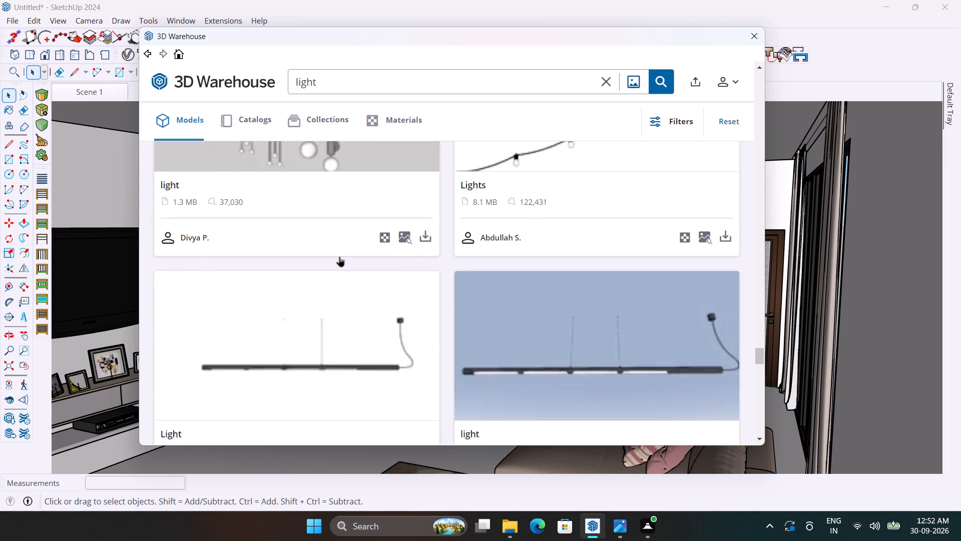
{"action": "scroll", "coordinate": [339, 256], "scroll_direction": "down", "scroll_amount": 10}
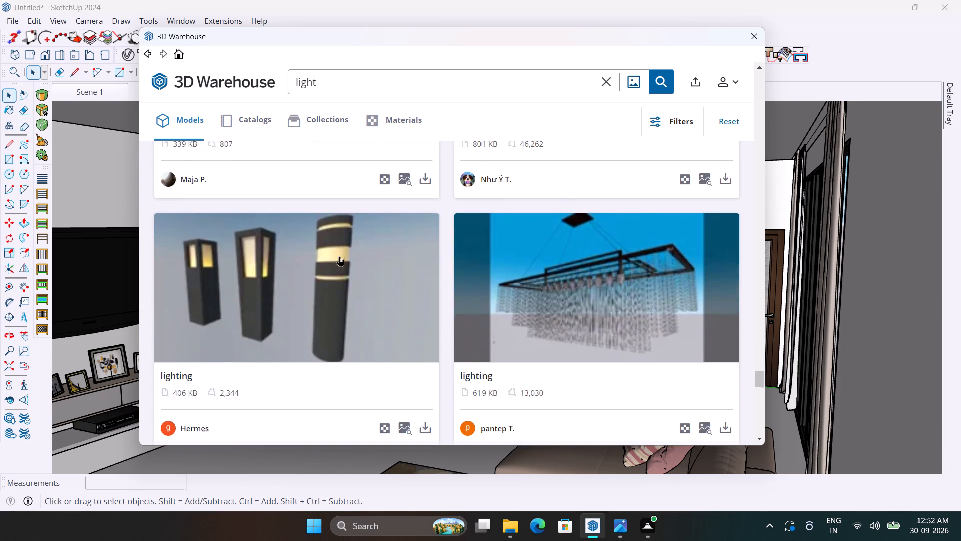
{"action": "scroll", "coordinate": [339, 256], "scroll_direction": "down", "scroll_amount": 7}
{"action": "scroll", "coordinate": [339, 256], "scroll_direction": "up", "scroll_amount": 4}
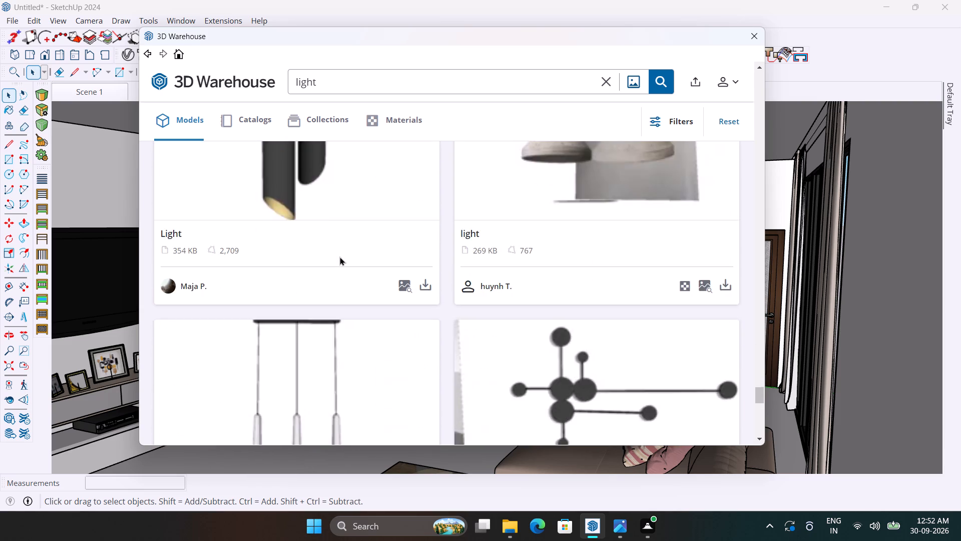
{"action": "scroll", "coordinate": [339, 256], "scroll_direction": "up", "scroll_amount": 4}
{"action": "scroll", "coordinate": [339, 256], "scroll_direction": "down", "scroll_amount": 4}
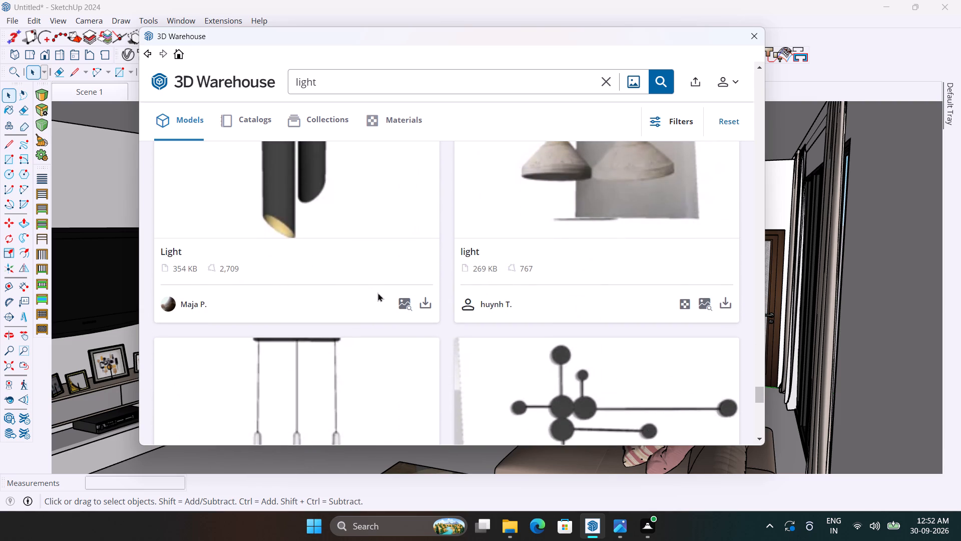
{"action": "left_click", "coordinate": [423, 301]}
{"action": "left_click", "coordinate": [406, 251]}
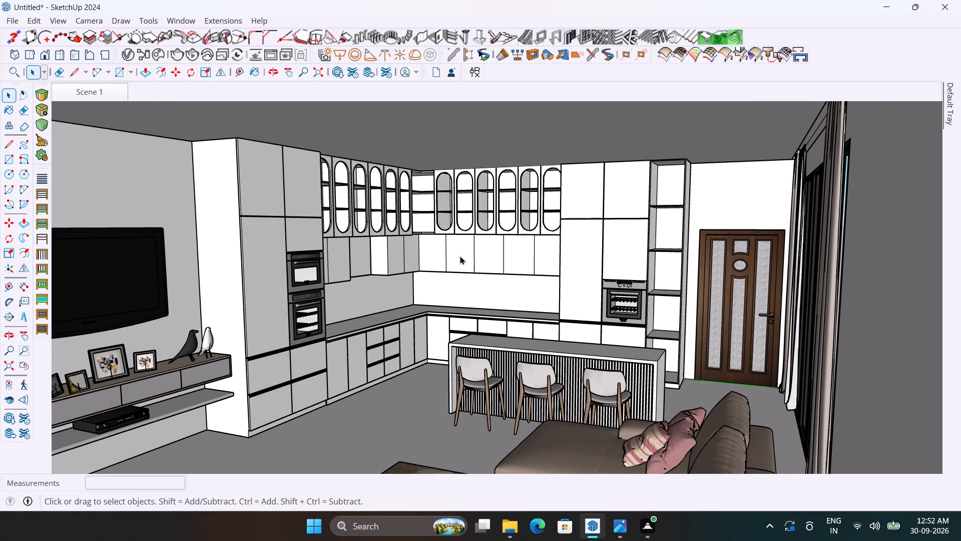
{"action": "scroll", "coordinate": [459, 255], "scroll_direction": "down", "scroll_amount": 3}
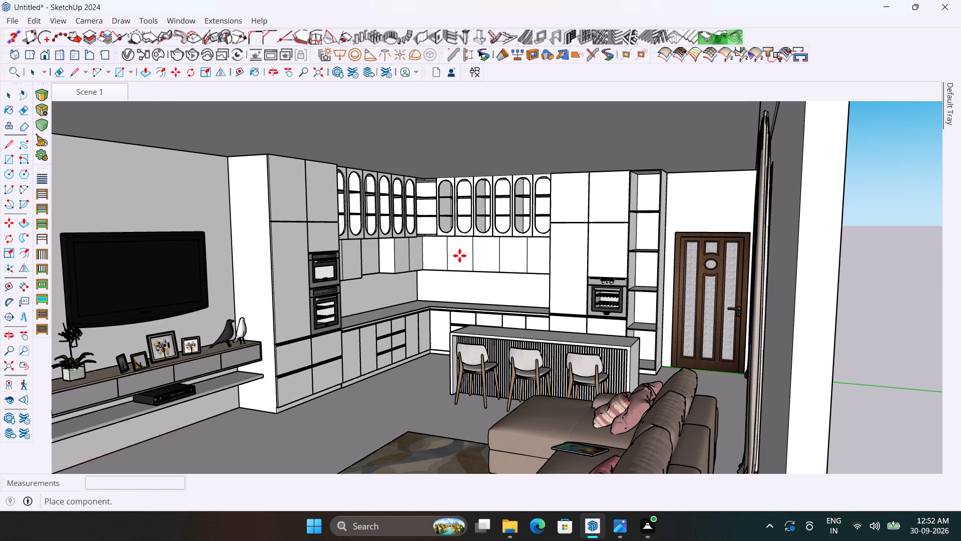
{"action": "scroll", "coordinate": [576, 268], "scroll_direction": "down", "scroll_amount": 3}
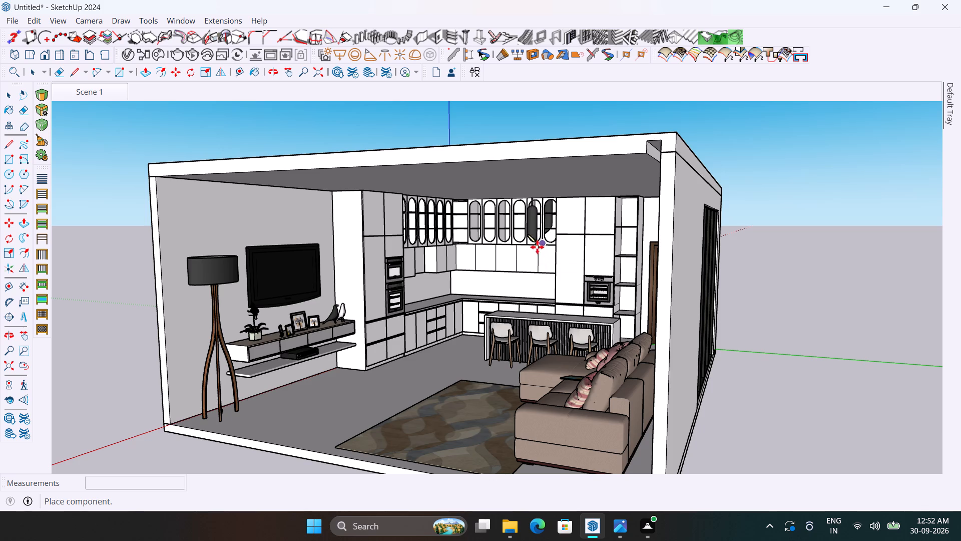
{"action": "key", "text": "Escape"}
Examine the pendant lights above the island in the reference image beside the model.
{"action": "scroll", "coordinate": [515, 255], "scroll_direction": "down", "scroll_amount": 2}
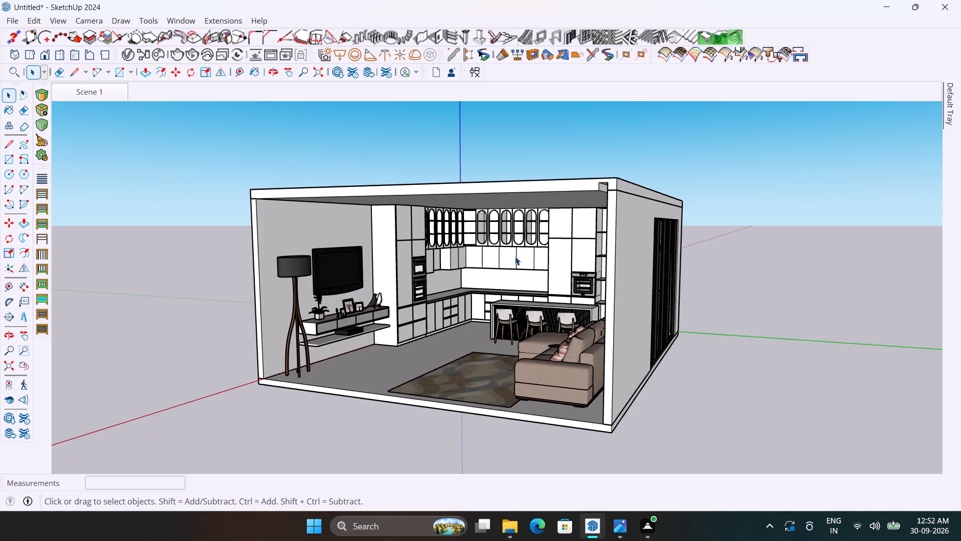
{"action": "scroll", "coordinate": [502, 229], "scroll_direction": "up", "scroll_amount": 4}
{"action": "scroll", "coordinate": [377, 224], "scroll_direction": "down", "scroll_amount": 11}
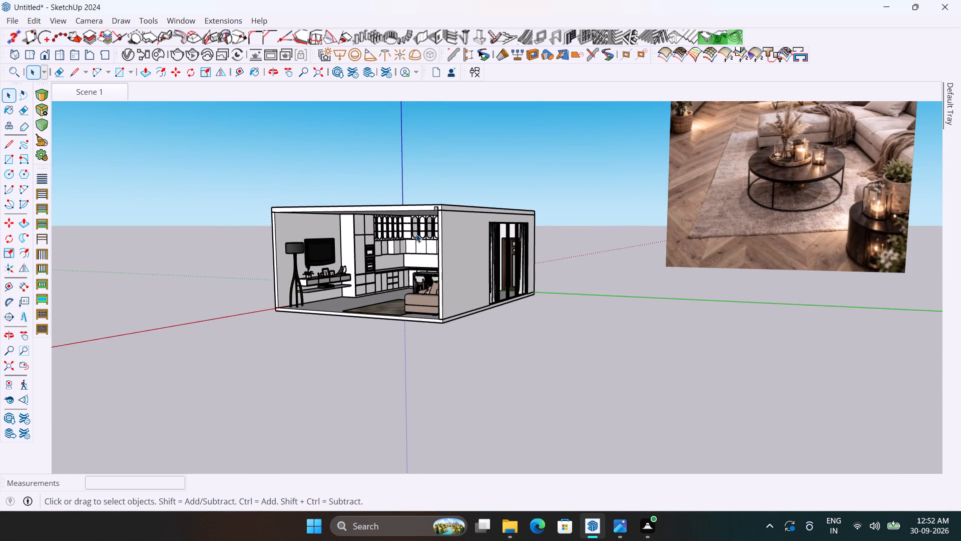
{"action": "scroll", "coordinate": [536, 336], "scroll_direction": "down", "scroll_amount": 5}
{"action": "scroll", "coordinate": [720, 123], "scroll_direction": "up", "scroll_amount": 13}
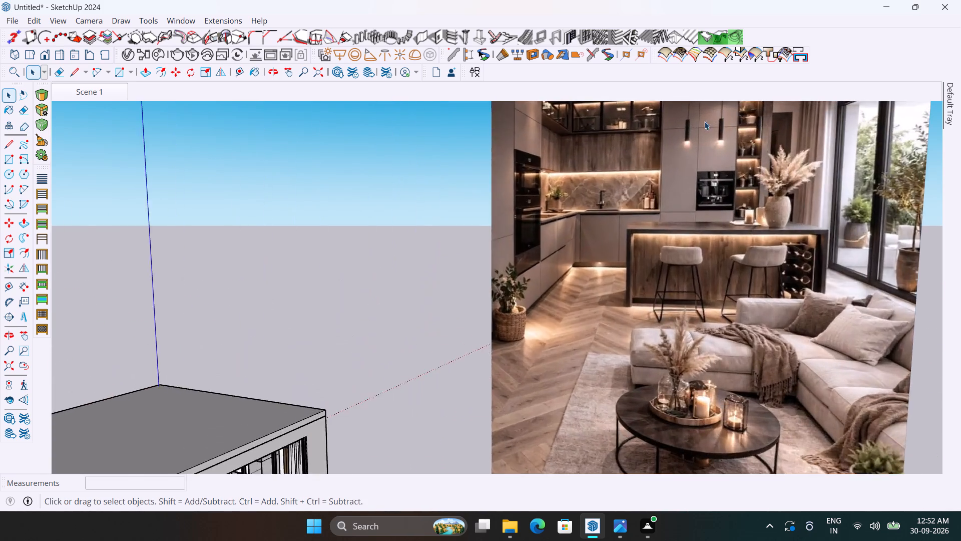
{"action": "scroll", "coordinate": [704, 121], "scroll_direction": "up", "scroll_amount": 3}
{"action": "scroll", "coordinate": [654, 239], "scroll_direction": "down", "scroll_amount": 6}
{"action": "scroll", "coordinate": [672, 153], "scroll_direction": "up", "scroll_amount": 4}
{"action": "scroll", "coordinate": [644, 154], "scroll_direction": "down", "scroll_amount": 12}
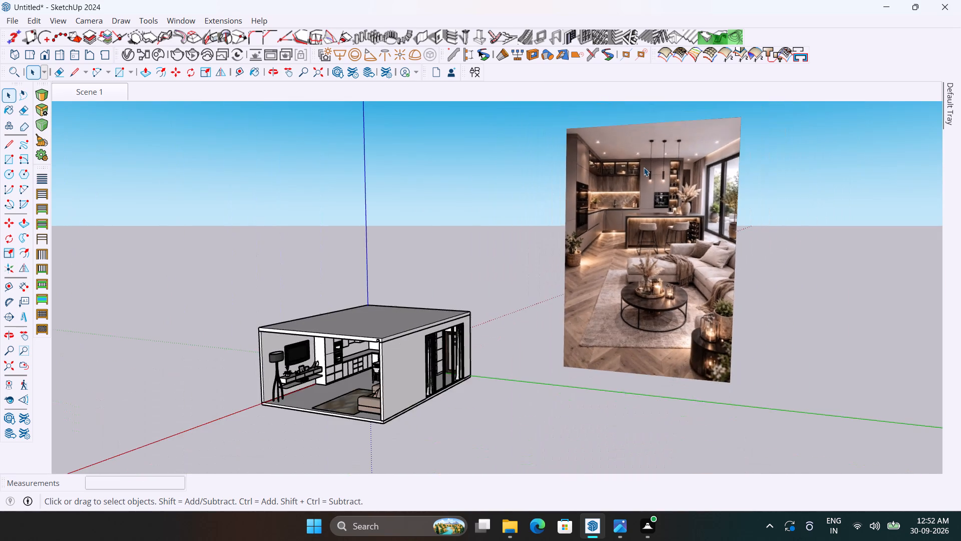
{"action": "scroll", "coordinate": [513, 362], "scroll_direction": "up", "scroll_amount": 5}
{"action": "scroll", "coordinate": [551, 271], "scroll_direction": "down", "scroll_amount": 4}
{"action": "scroll", "coordinate": [453, 374], "scroll_direction": "up", "scroll_amount": 4}
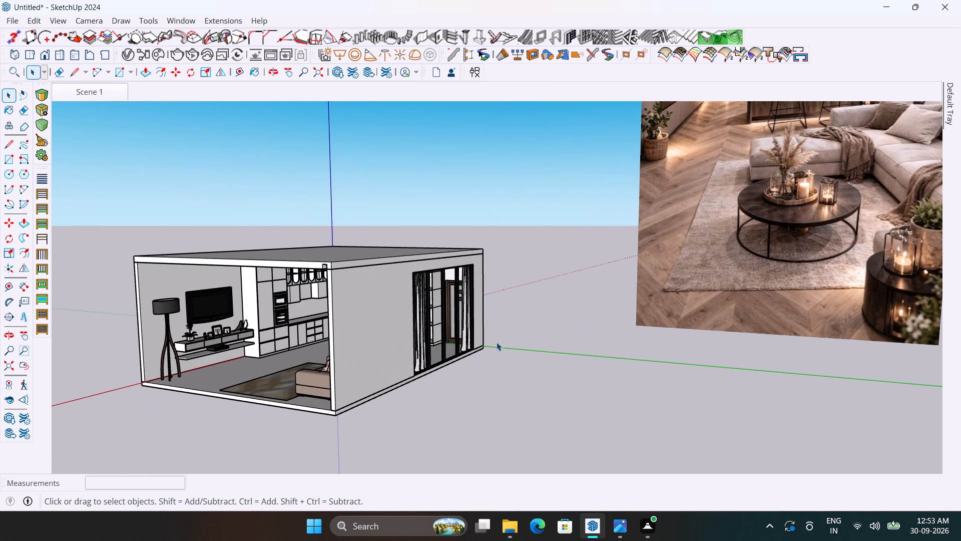
Draw a circle with a 1" radius on the ground outside the room, near the sliding window wall.
{"action": "middle_click_drag", "start_coordinate": [484, 372], "coordinate": [483, 396]}
{"action": "scroll", "coordinate": [493, 311], "scroll_direction": "up", "scroll_amount": 1}
{"action": "scroll", "coordinate": [494, 285], "scroll_direction": "down", "scroll_amount": 4}
{"action": "scroll", "coordinate": [479, 389], "scroll_direction": "up", "scroll_amount": 5}
{"action": "middle_click_drag", "start_coordinate": [486, 378], "coordinate": [475, 396]}
{"action": "scroll", "coordinate": [475, 396], "scroll_direction": "up", "scroll_amount": 4}
{"action": "key", "text": "c"}
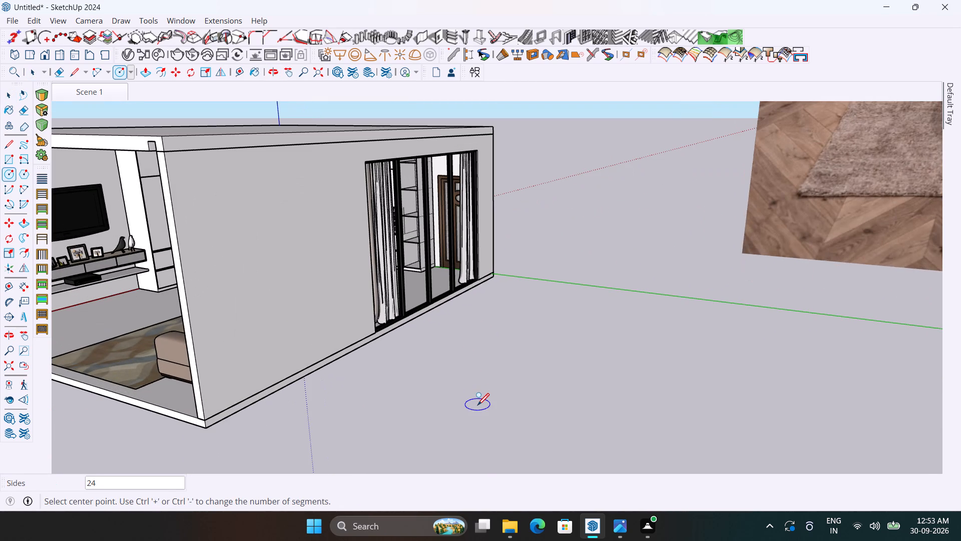
{"action": "left_click", "coordinate": [477, 404]}
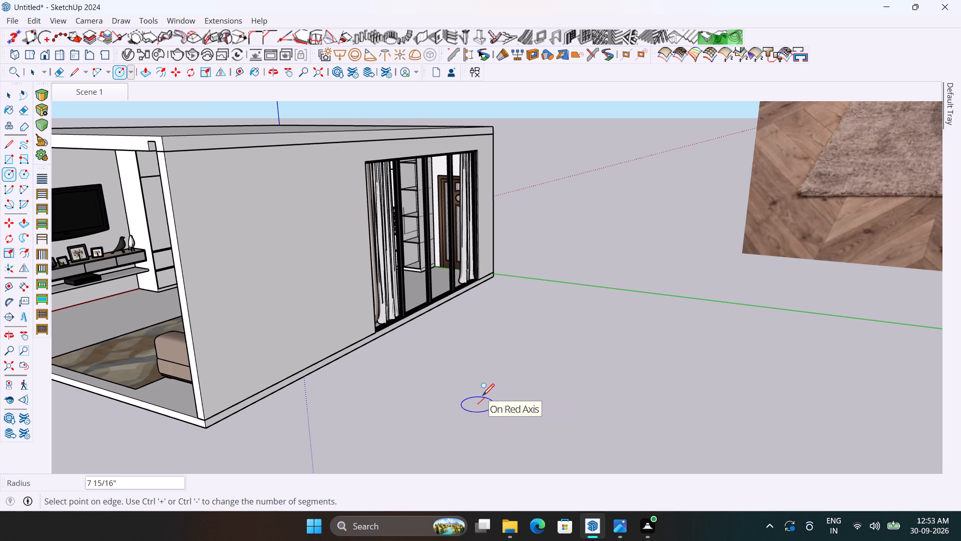
{"action": "key", "text": "1"}
{"action": "key", "text": "Return"}
Extrude the small circle upward 6" into a cylinder for the pendant light body.
{"action": "scroll", "coordinate": [475, 426], "scroll_direction": "up", "scroll_amount": 9}
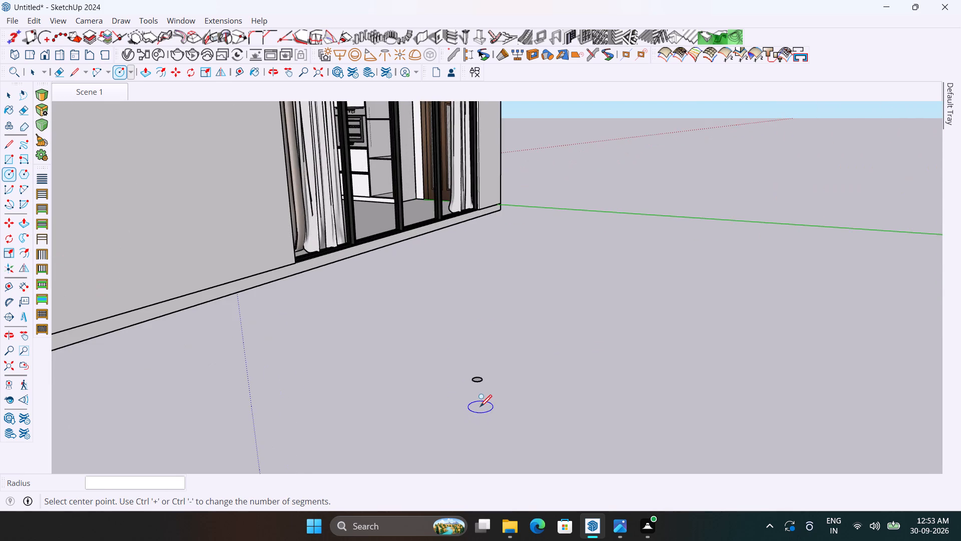
{"action": "key", "text": "p"}
{"action": "scroll", "coordinate": [479, 404], "scroll_direction": "up", "scroll_amount": 6}
{"action": "left_click", "coordinate": [477, 366]}
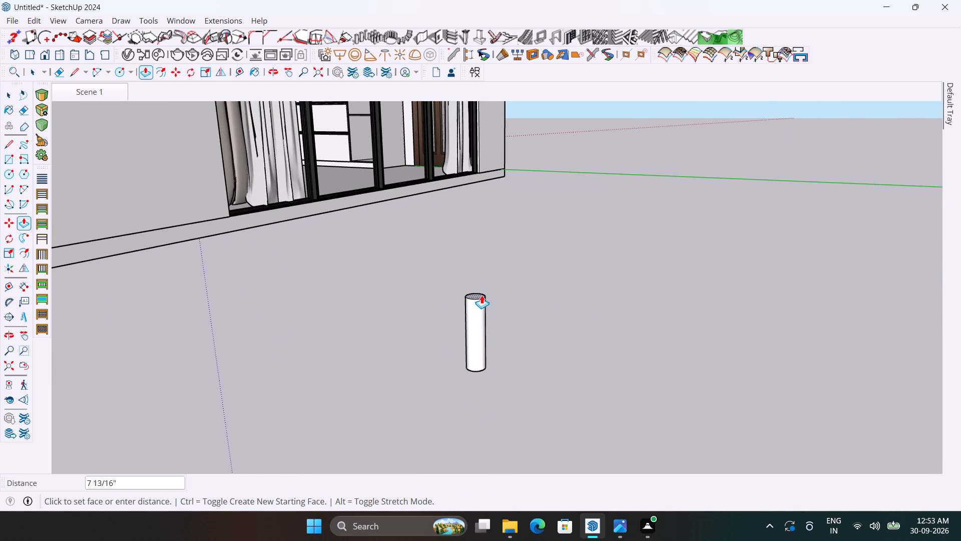
{"action": "key", "text": "6"}
{"action": "key", "text": "Return"}
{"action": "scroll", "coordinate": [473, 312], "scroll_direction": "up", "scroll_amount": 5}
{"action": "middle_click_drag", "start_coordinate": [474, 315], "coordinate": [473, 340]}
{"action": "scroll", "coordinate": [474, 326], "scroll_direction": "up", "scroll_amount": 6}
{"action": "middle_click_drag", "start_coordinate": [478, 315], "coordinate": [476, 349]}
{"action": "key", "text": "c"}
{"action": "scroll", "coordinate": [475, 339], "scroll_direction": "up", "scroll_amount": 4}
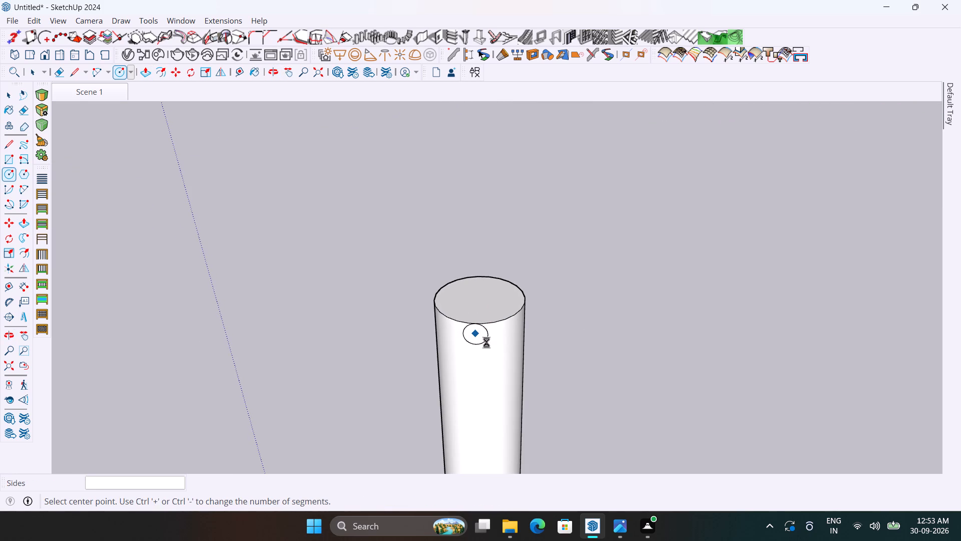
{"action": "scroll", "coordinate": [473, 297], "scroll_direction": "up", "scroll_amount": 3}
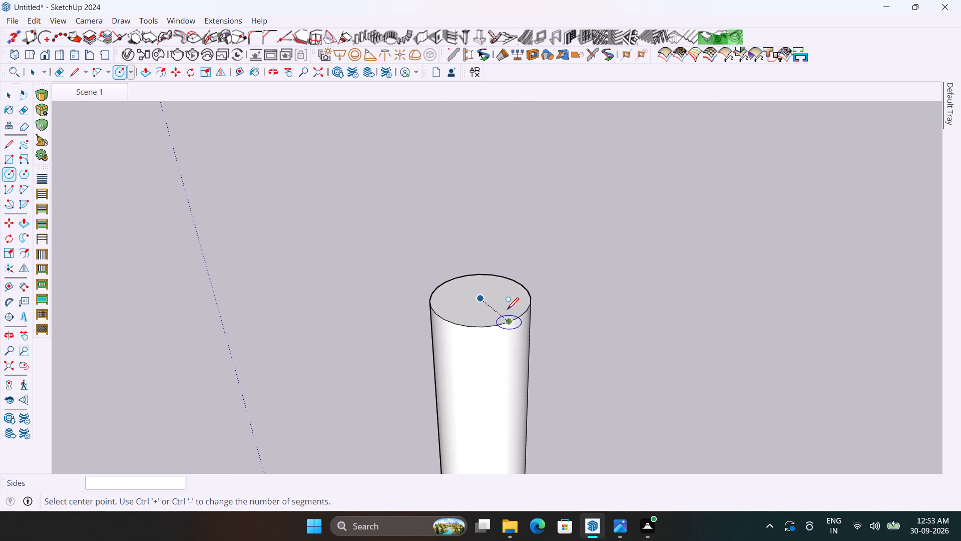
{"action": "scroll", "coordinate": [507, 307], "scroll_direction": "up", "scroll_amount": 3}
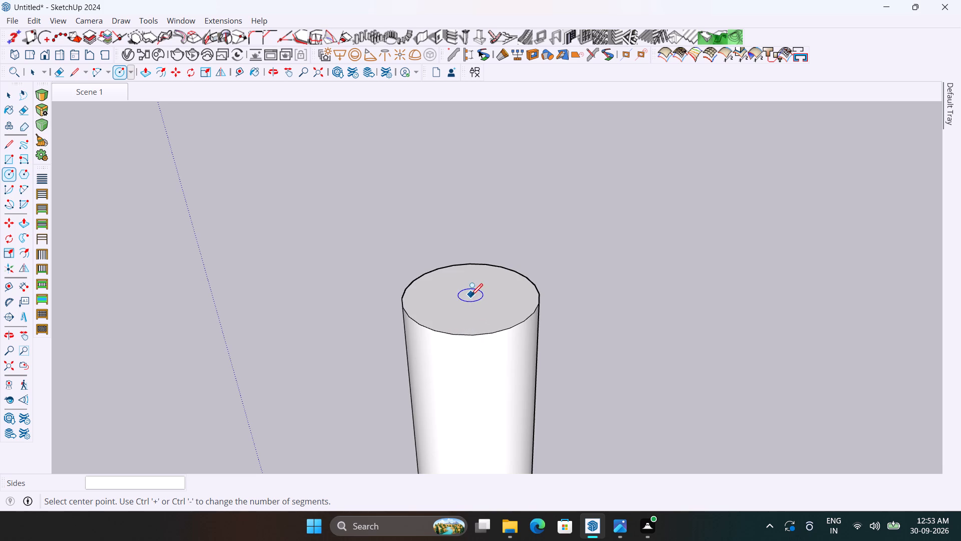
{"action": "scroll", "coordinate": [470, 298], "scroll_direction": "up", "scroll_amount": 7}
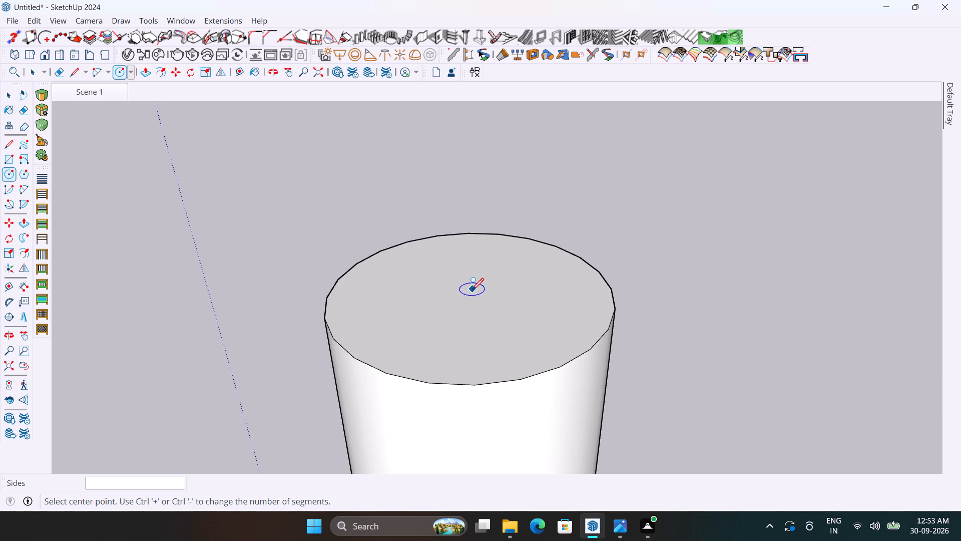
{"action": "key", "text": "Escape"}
Undo the extrusion of the pendant light body and the base circle it was made from.
{"action": "scroll", "coordinate": [463, 288], "scroll_direction": "down", "scroll_amount": 5}
{"action": "key", "text": "ctrl+z"}
{"action": "scroll", "coordinate": [461, 288], "scroll_direction": "down", "scroll_amount": 6}
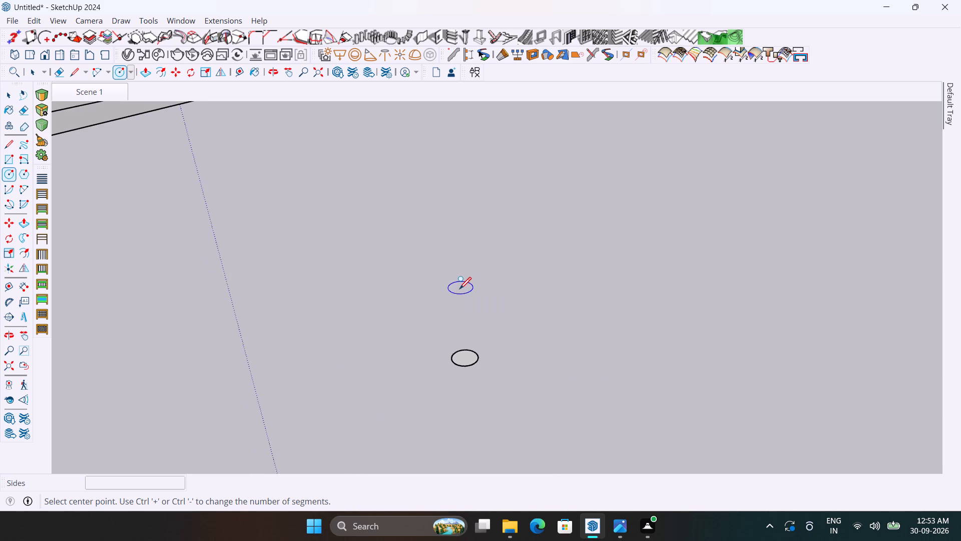
{"action": "scroll", "coordinate": [468, 349], "scroll_direction": "up", "scroll_amount": 8}
{"action": "key", "text": "ctrl+z"}
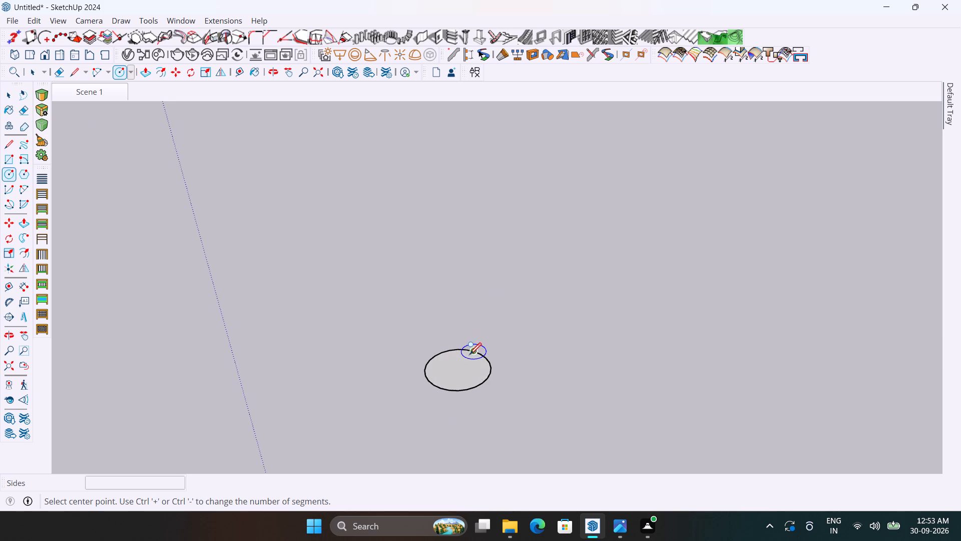
{"action": "key", "text": "Escape"}
{"action": "key", "text": "e"}
Draw a circle with a 1" radius and 50 segments on the ground outside the room, near the sliding window wall.
{"action": "scroll", "coordinate": [471, 348], "scroll_direction": "down", "scroll_amount": 6}
{"action": "scroll", "coordinate": [431, 281], "scroll_direction": "down", "scroll_amount": 7}
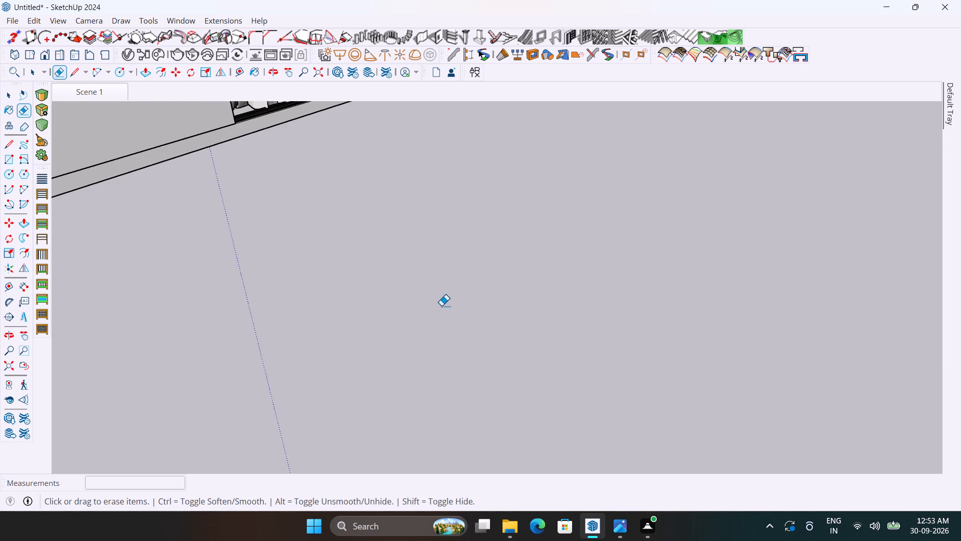
{"action": "scroll", "coordinate": [441, 306], "scroll_direction": "down", "scroll_amount": 5}
{"action": "key", "text": "c"}
{"action": "left_click", "coordinate": [451, 330]}
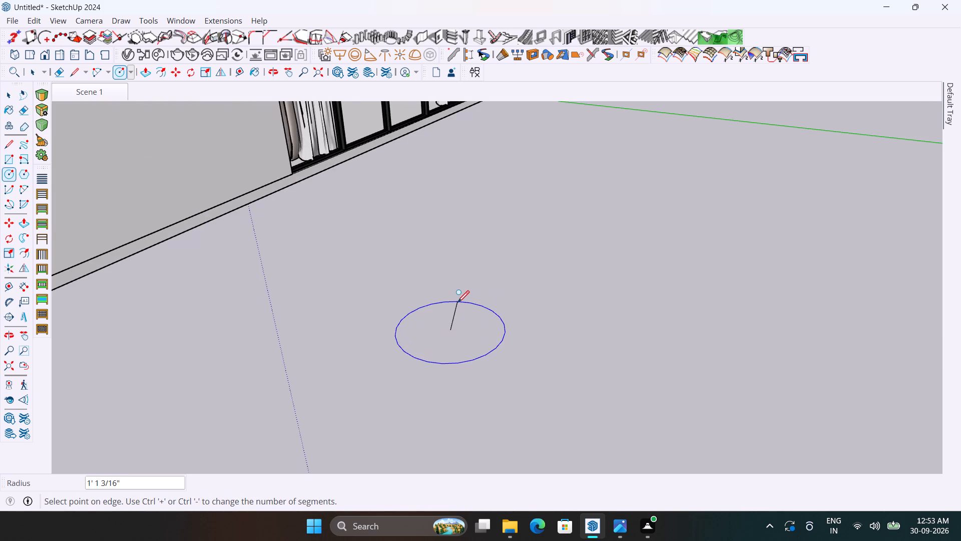
{"action": "key", "text": "1"}
{"action": "key", "text": "Return"}
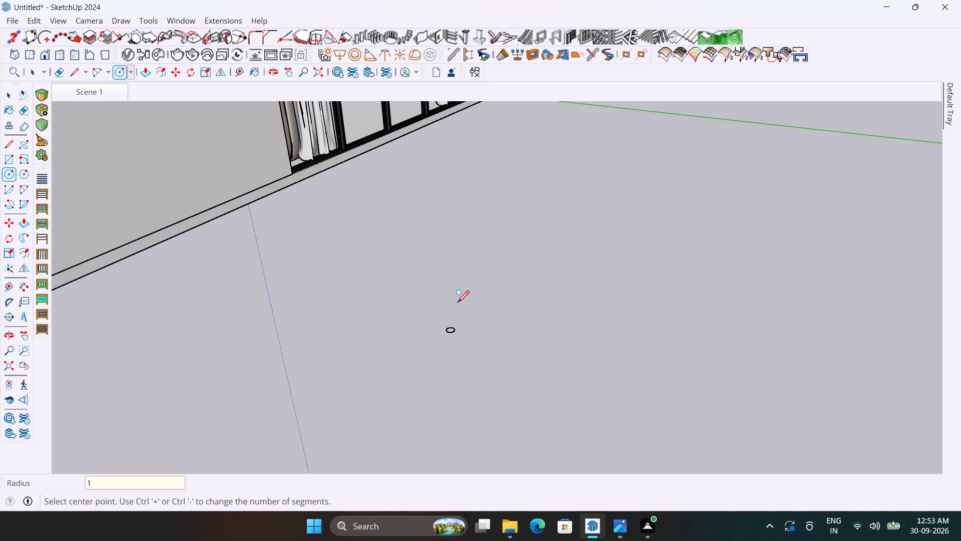
{"action": "type", "text": "50"}
{"action": "key", "text": "s"}
{"action": "key", "text": "Return"}
Extrude the 50-segment circle upward 6" into a cylinder for the pendant light body.
{"action": "scroll", "coordinate": [455, 327], "scroll_direction": "up", "scroll_amount": 18}
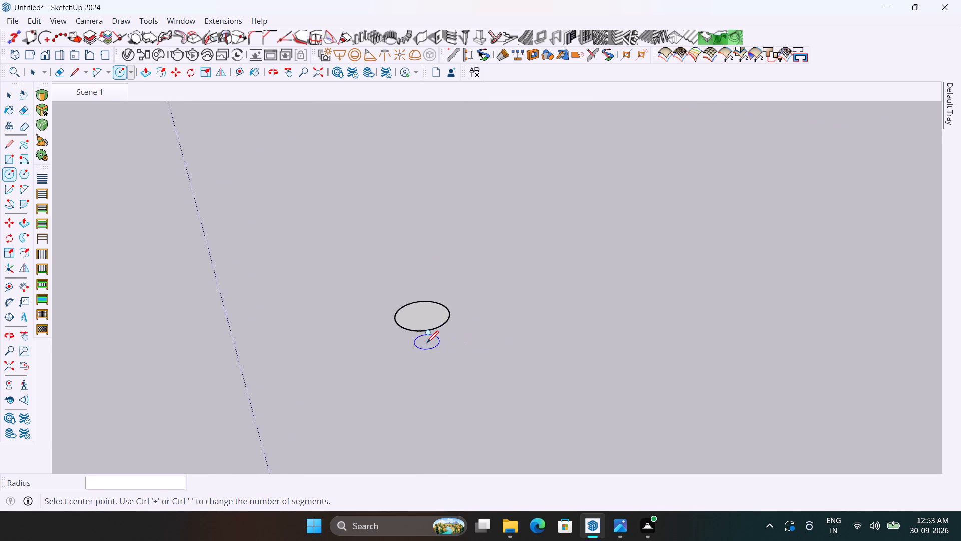
{"action": "scroll", "coordinate": [427, 342], "scroll_direction": "up", "scroll_amount": 2}
{"action": "key", "text": "p"}
{"action": "left_click", "coordinate": [414, 302]}
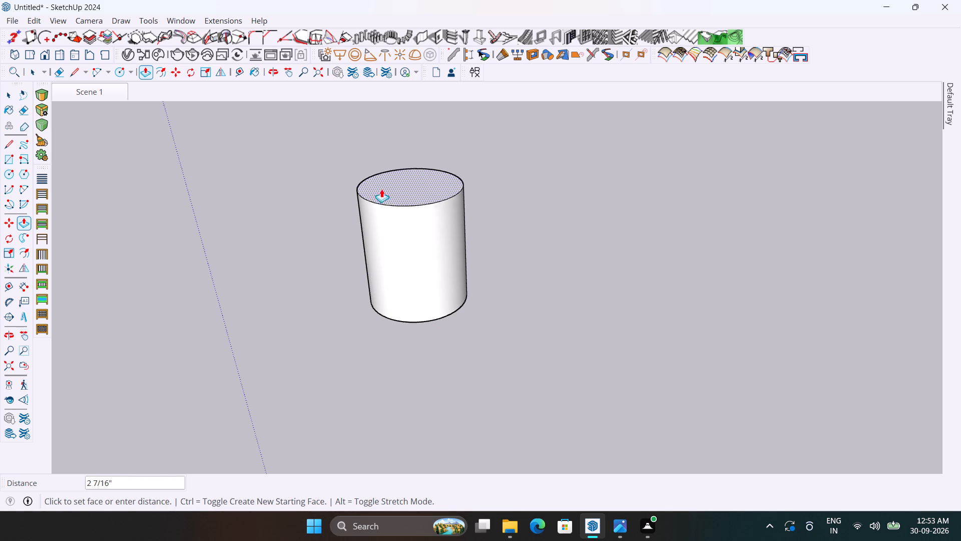
{"action": "key", "text": "6"}
{"action": "key", "text": "Return"}
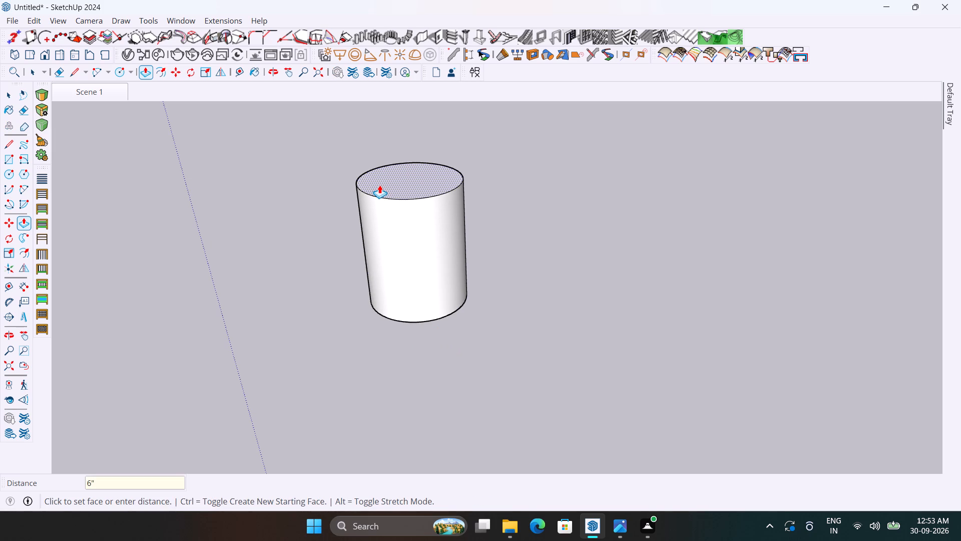
Draw a small circle with a radius of about 1/4" near the middle of the cylinder's top face.
{"action": "scroll", "coordinate": [441, 337], "scroll_direction": "down", "scroll_amount": 8}
{"action": "scroll", "coordinate": [426, 212], "scroll_direction": "up", "scroll_amount": 4}
{"action": "scroll", "coordinate": [438, 227], "scroll_direction": "down", "scroll_amount": 1}
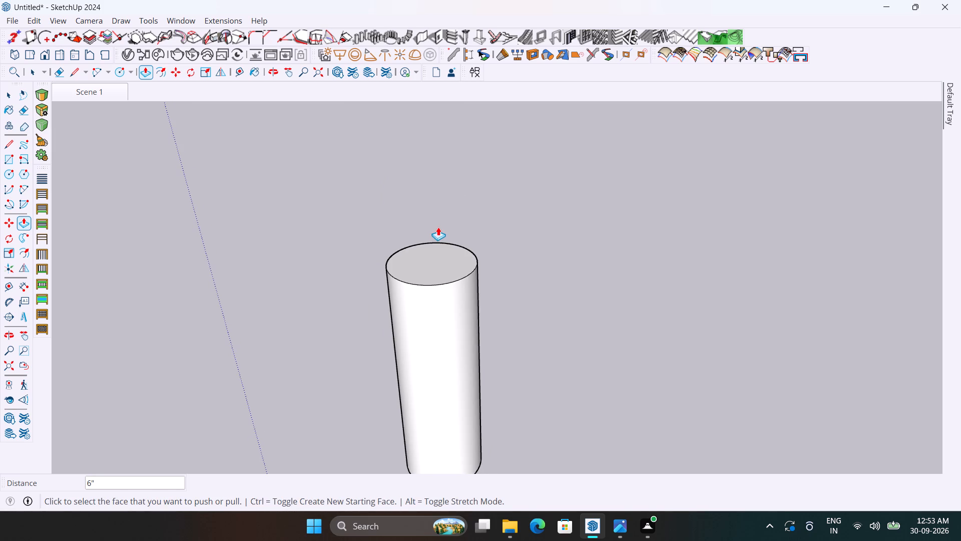
{"action": "key", "text": "c"}
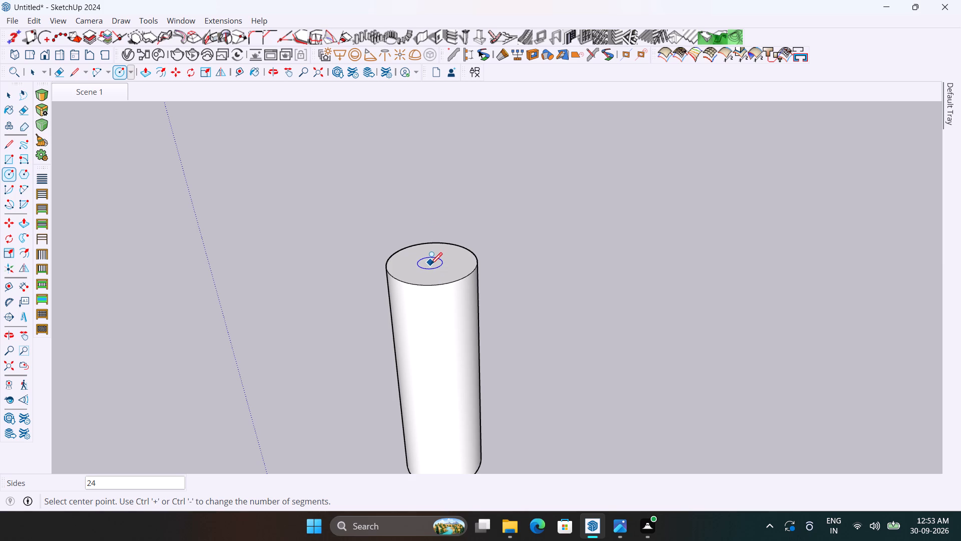
{"action": "scroll", "coordinate": [431, 263], "scroll_direction": "up", "scroll_amount": 8}
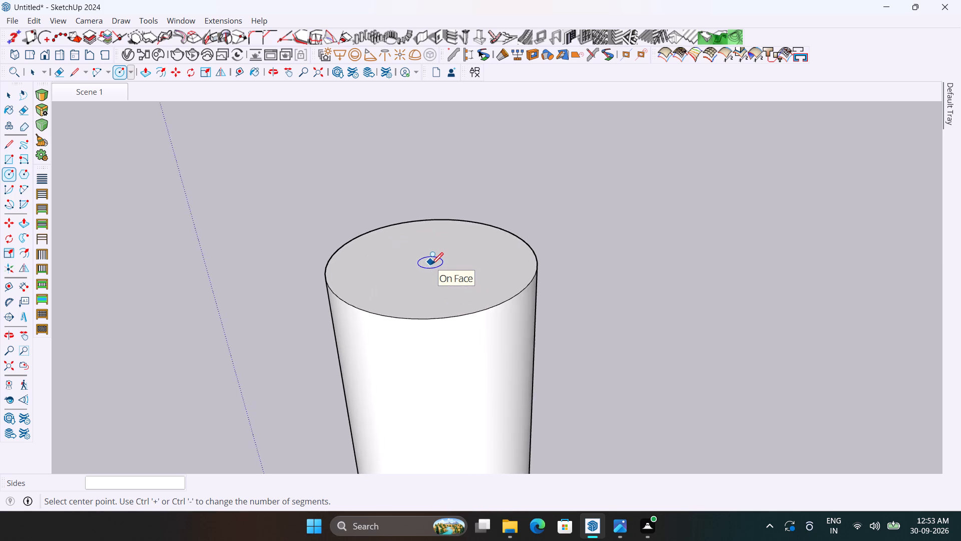
{"action": "middle_click_drag", "start_coordinate": [431, 263], "coordinate": [413, 370]}
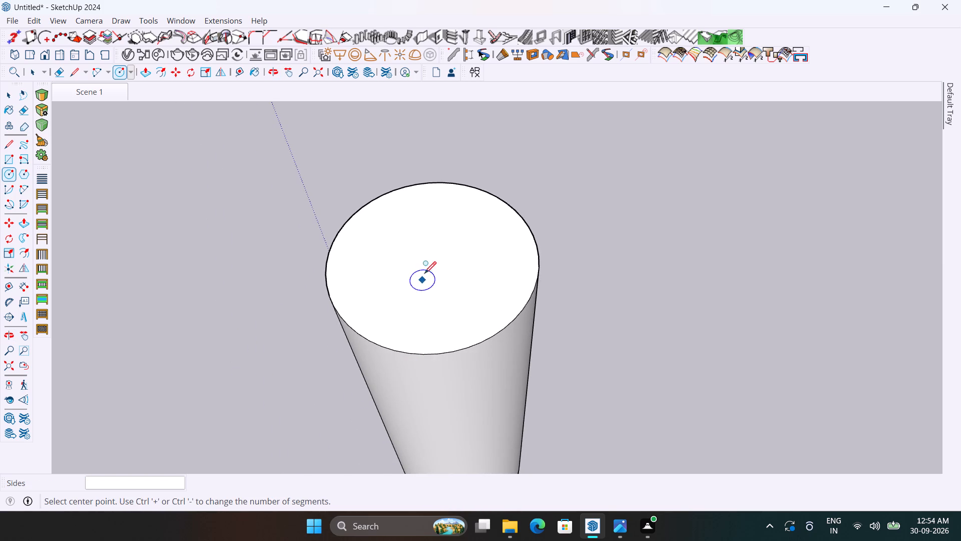
{"action": "scroll", "coordinate": [430, 261], "scroll_direction": "up", "scroll_amount": 9}
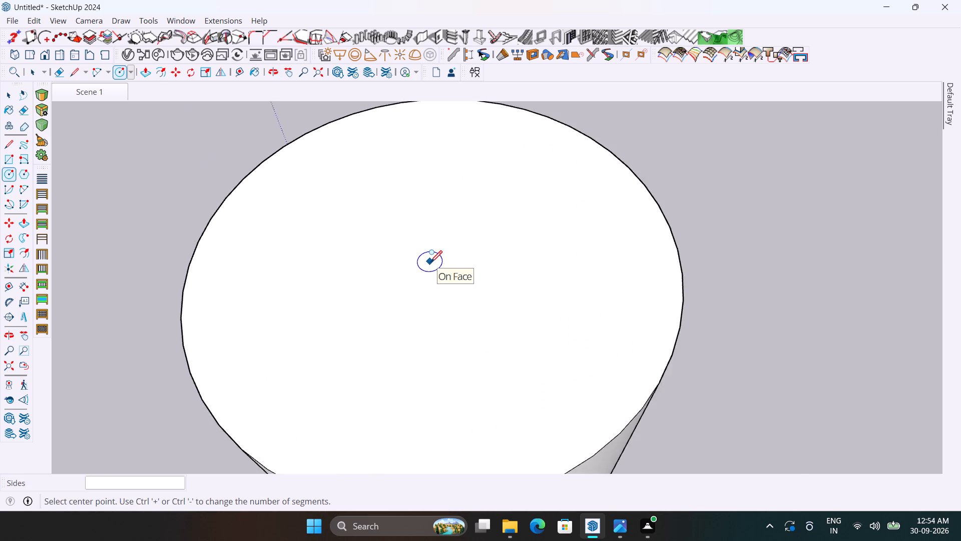
{"action": "scroll", "coordinate": [430, 261], "scroll_direction": "up", "scroll_amount": 3}
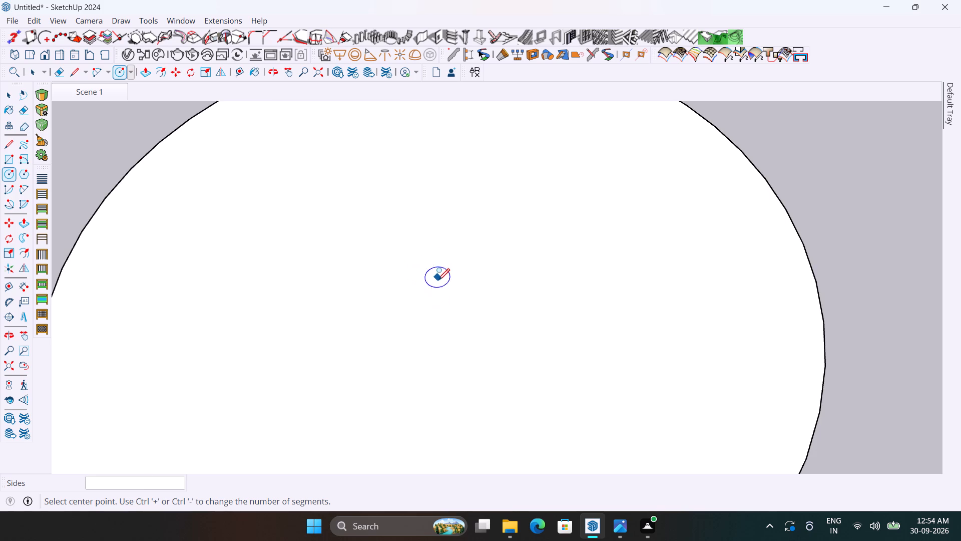
{"action": "scroll", "coordinate": [438, 280], "scroll_direction": "down", "scroll_amount": 8}
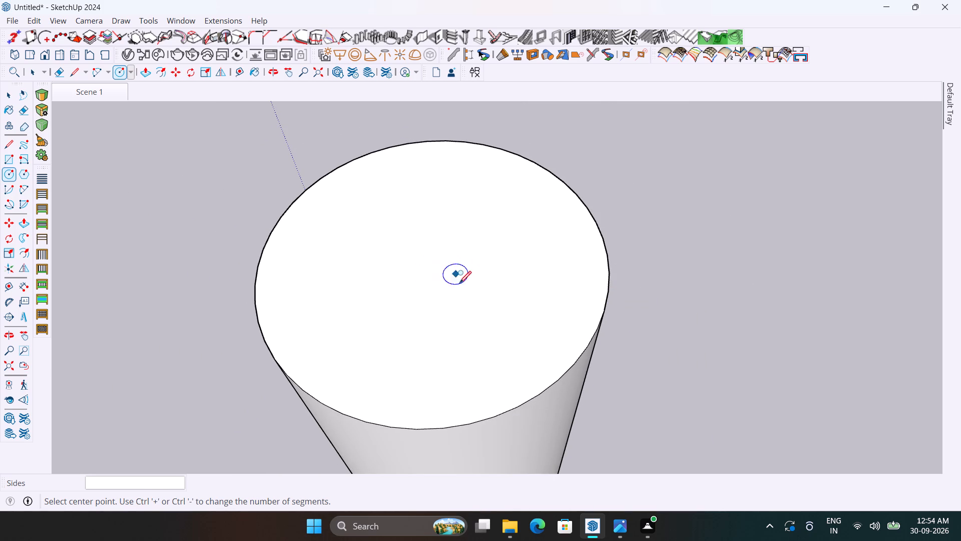
{"action": "left_click", "coordinate": [432, 258]}
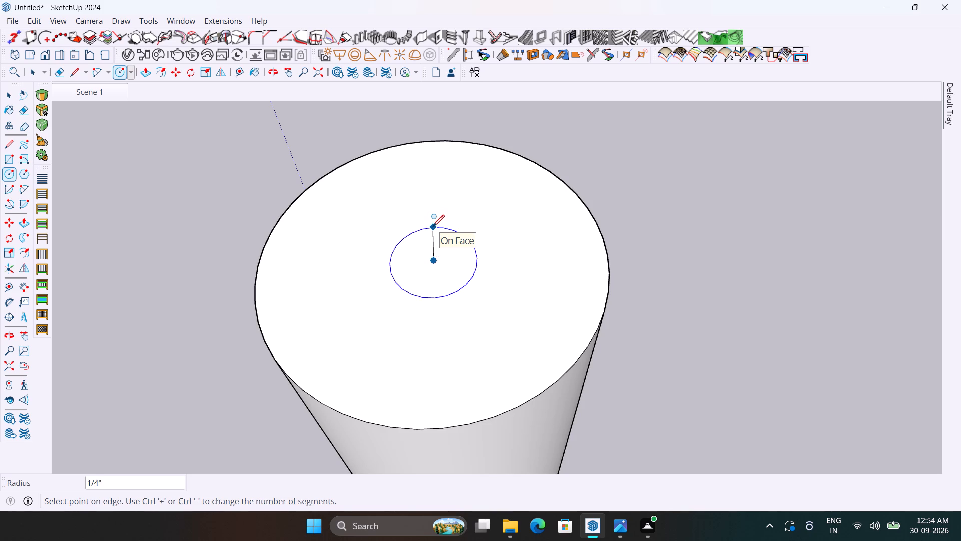
{"action": "left_click", "coordinate": [433, 226]}
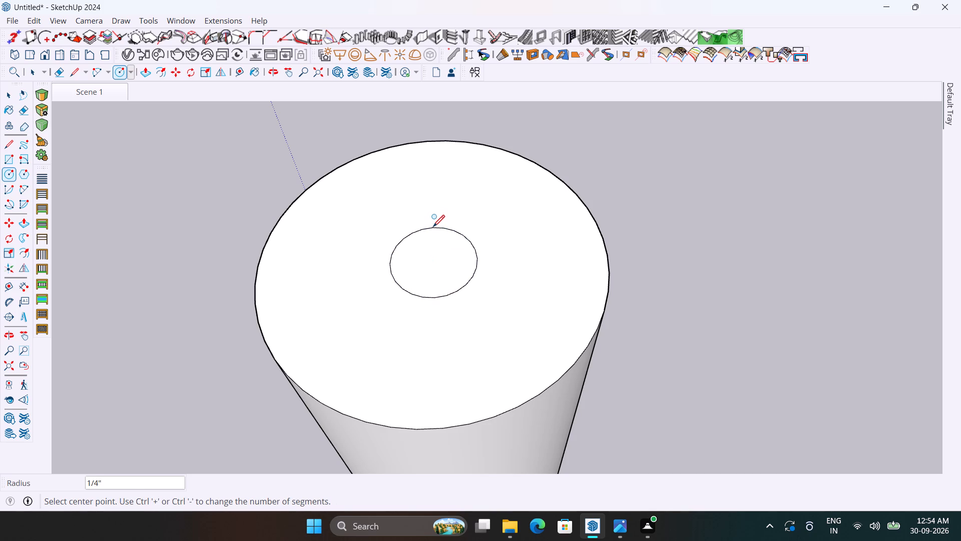
Extrude the small circle on the cylinder's top face upward 30" to form the hanging rod.
{"action": "key", "text": "p"}
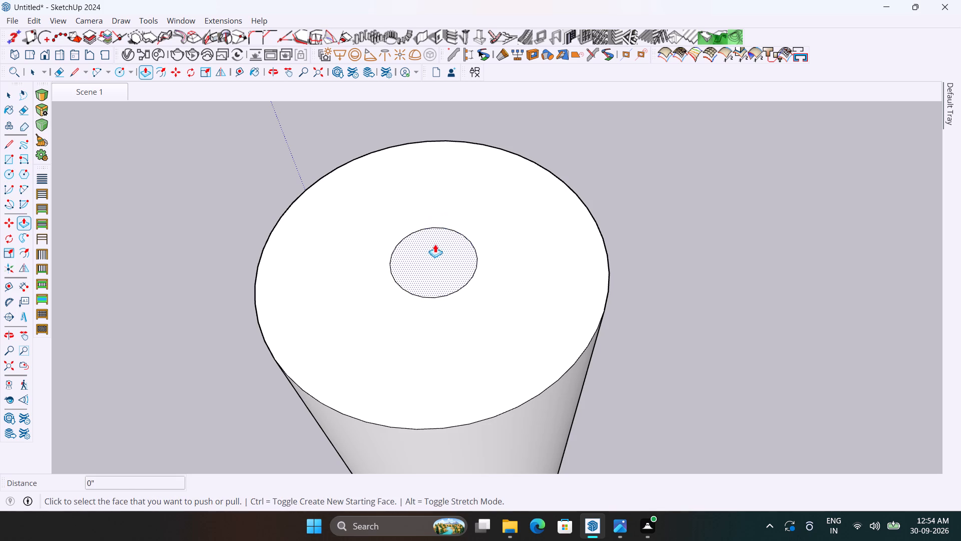
{"action": "left_click", "coordinate": [439, 260]}
{"action": "scroll", "coordinate": [415, 205], "scroll_direction": "down", "scroll_amount": 20}
{"action": "scroll", "coordinate": [415, 205], "scroll_direction": "down", "scroll_amount": 1}
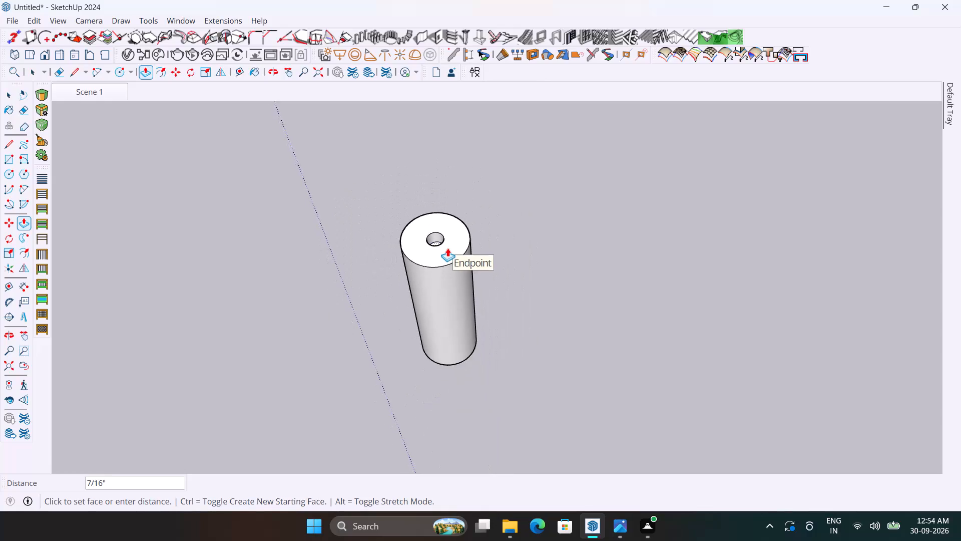
{"action": "scroll", "coordinate": [447, 248], "scroll_direction": "down", "scroll_amount": 8}
{"action": "scroll", "coordinate": [432, 114], "scroll_direction": "down", "scroll_amount": 4}
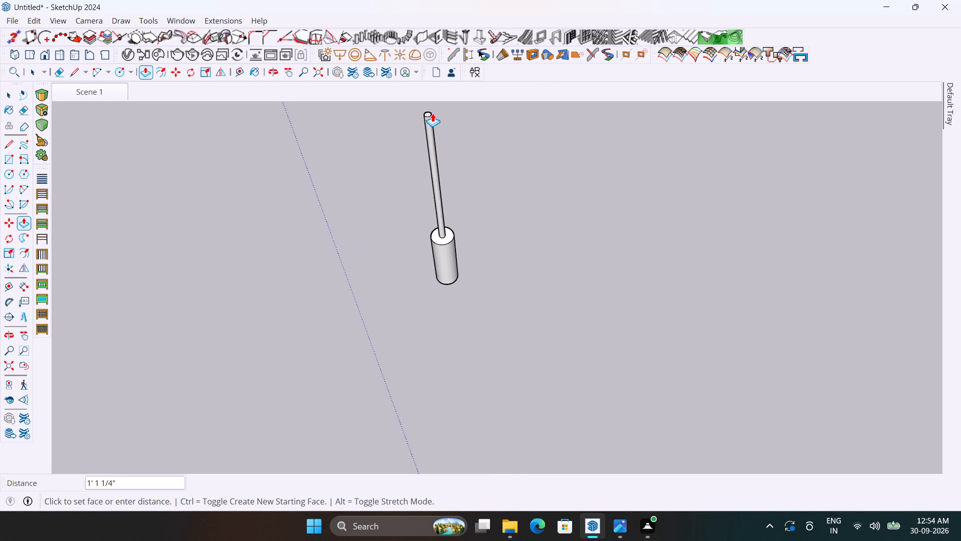
{"action": "scroll", "coordinate": [432, 113], "scroll_direction": "down", "scroll_amount": 1}
{"action": "scroll", "coordinate": [438, 154], "scroll_direction": "down", "scroll_amount": 1}
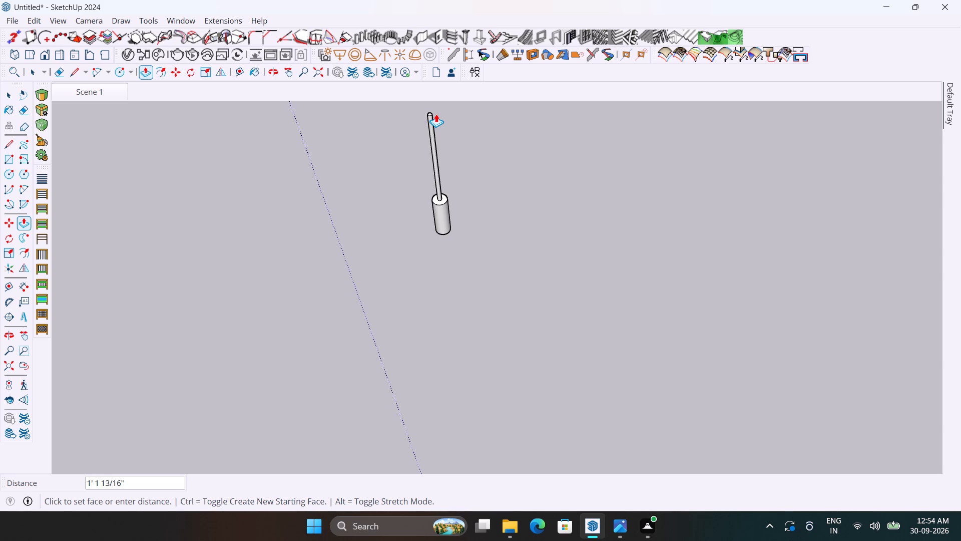
{"action": "type", "text": "30"}
{"action": "key", "text": "Return"}
Draw a circle with a 3" radius centred on the top end of the hanging rod for the ceiling plate.
{"action": "scroll", "coordinate": [445, 226], "scroll_direction": "down", "scroll_amount": 6}
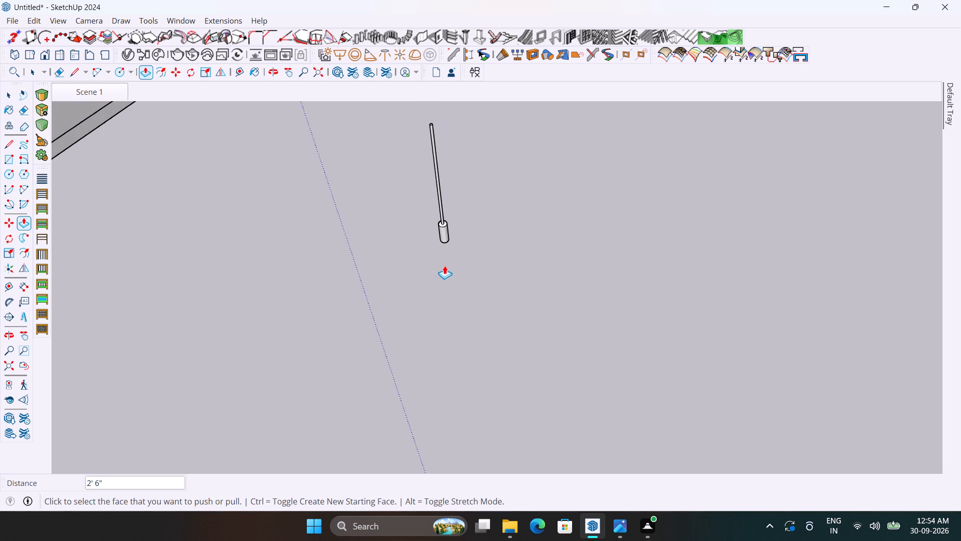
{"action": "scroll", "coordinate": [449, 175], "scroll_direction": "up", "scroll_amount": 3}
{"action": "scroll", "coordinate": [465, 331], "scroll_direction": "down", "scroll_amount": 2}
{"action": "scroll", "coordinate": [440, 129], "scroll_direction": "up", "scroll_amount": 3}
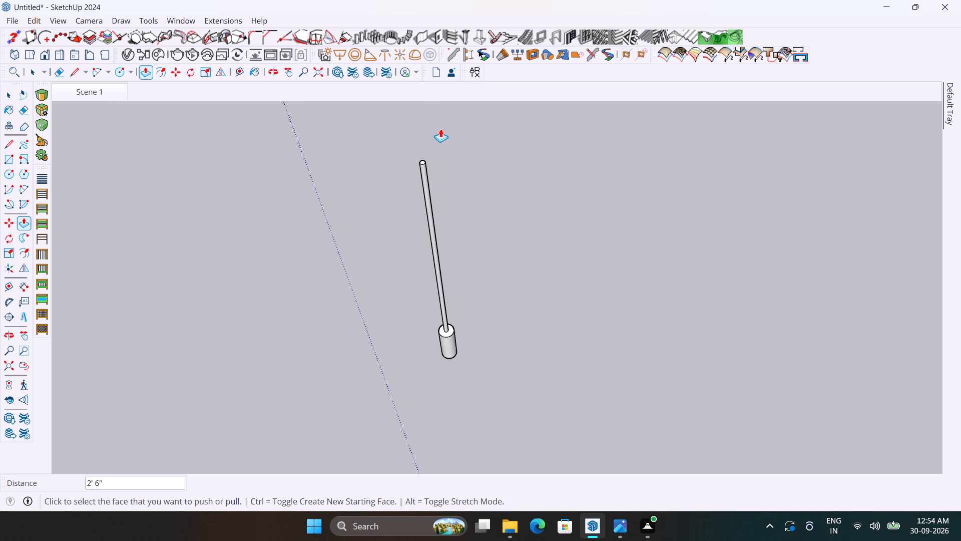
{"action": "scroll", "coordinate": [440, 129], "scroll_direction": "up", "scroll_amount": 3}
{"action": "scroll", "coordinate": [447, 162], "scroll_direction": "down", "scroll_amount": 2}
{"action": "middle_click_drag", "start_coordinate": [447, 183], "coordinate": [449, 222]}
{"action": "scroll", "coordinate": [435, 229], "scroll_direction": "up", "scroll_amount": 3}
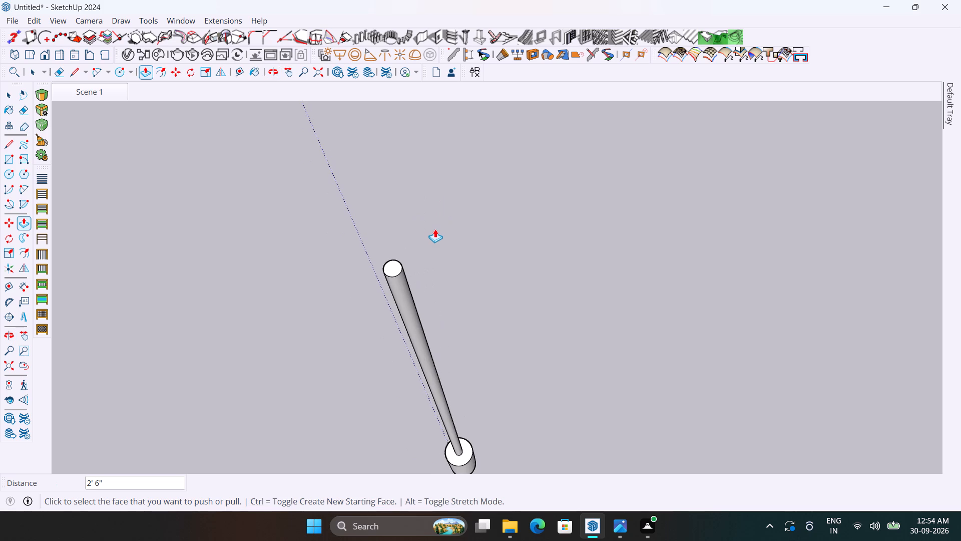
{"action": "key", "text": "c"}
{"action": "scroll", "coordinate": [426, 291], "scroll_direction": "up", "scroll_amount": 4}
{"action": "scroll", "coordinate": [416, 272], "scroll_direction": "down", "scroll_amount": 3}
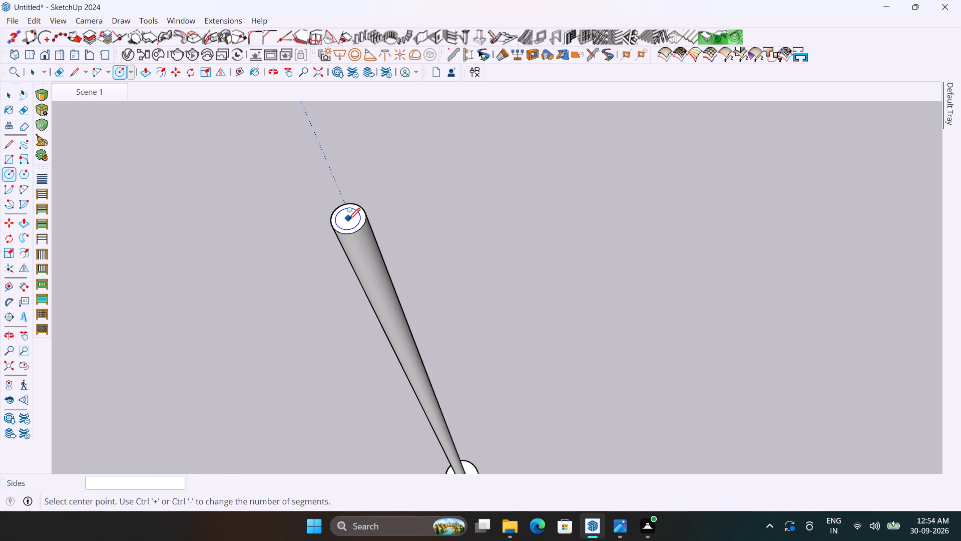
{"action": "scroll", "coordinate": [348, 219], "scroll_direction": "up", "scroll_amount": 2}
{"action": "left_click", "coordinate": [348, 219]}
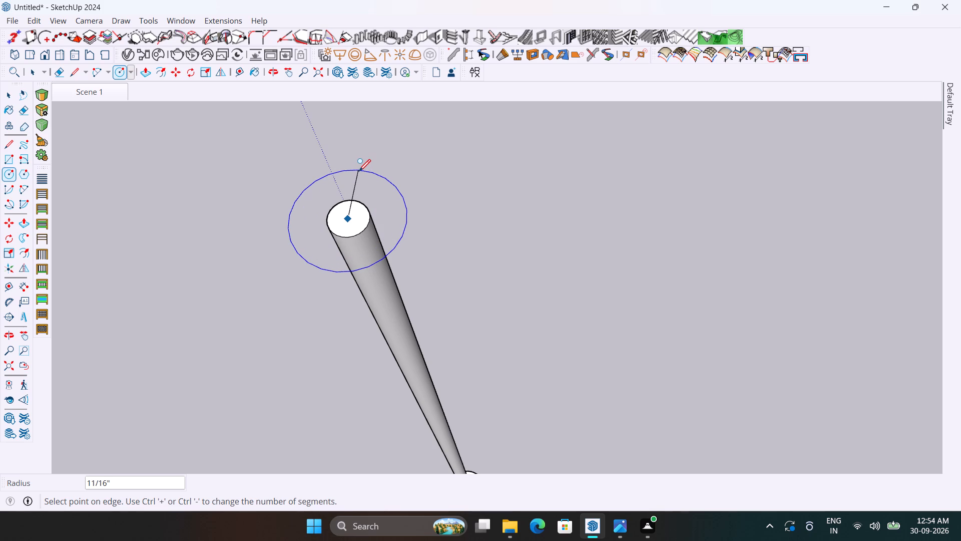
{"action": "key", "text": "3"}
{"action": "key", "text": "Return"}
{"action": "scroll", "coordinate": [359, 170], "scroll_direction": "down", "scroll_amount": 12}
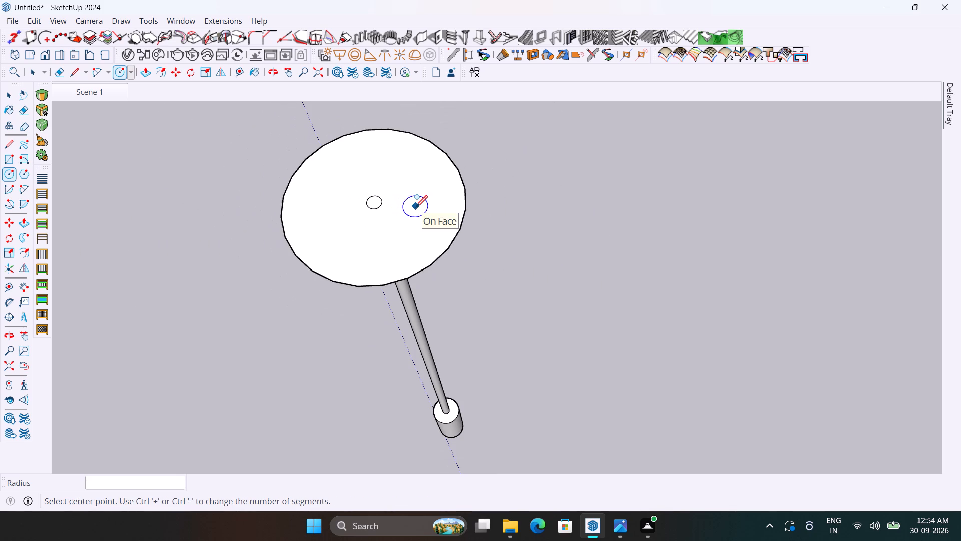
Undo the 3" radius ceiling plate circle at the top of the hanging rod.
{"action": "key", "text": "ctrl+z"}
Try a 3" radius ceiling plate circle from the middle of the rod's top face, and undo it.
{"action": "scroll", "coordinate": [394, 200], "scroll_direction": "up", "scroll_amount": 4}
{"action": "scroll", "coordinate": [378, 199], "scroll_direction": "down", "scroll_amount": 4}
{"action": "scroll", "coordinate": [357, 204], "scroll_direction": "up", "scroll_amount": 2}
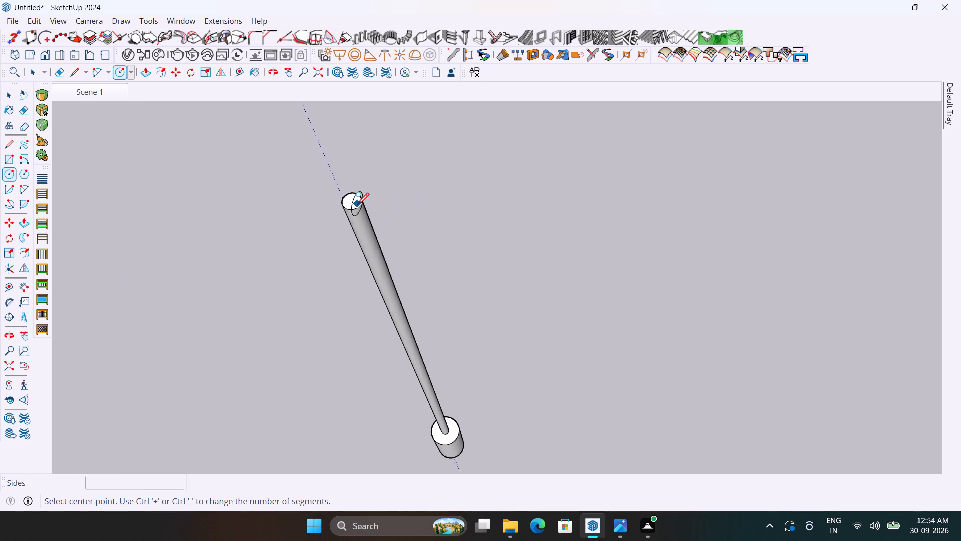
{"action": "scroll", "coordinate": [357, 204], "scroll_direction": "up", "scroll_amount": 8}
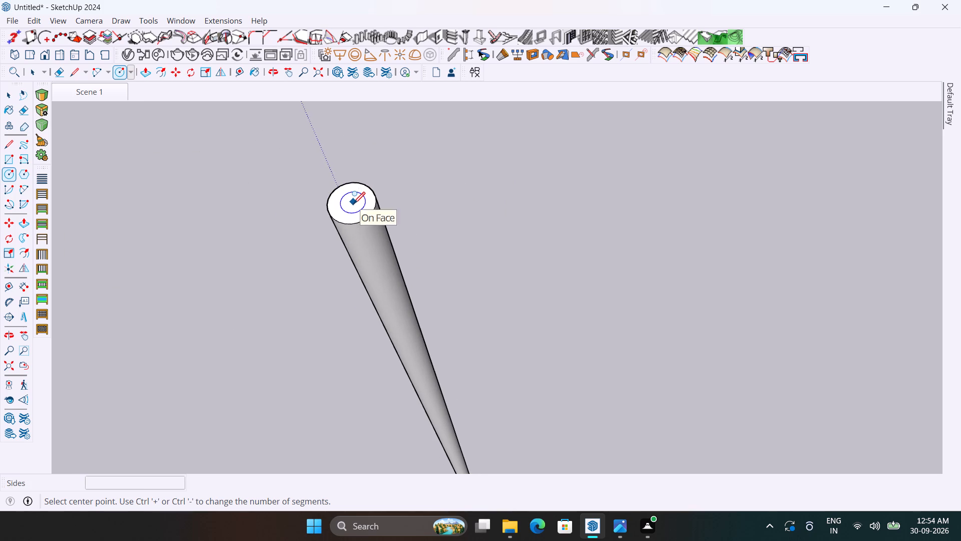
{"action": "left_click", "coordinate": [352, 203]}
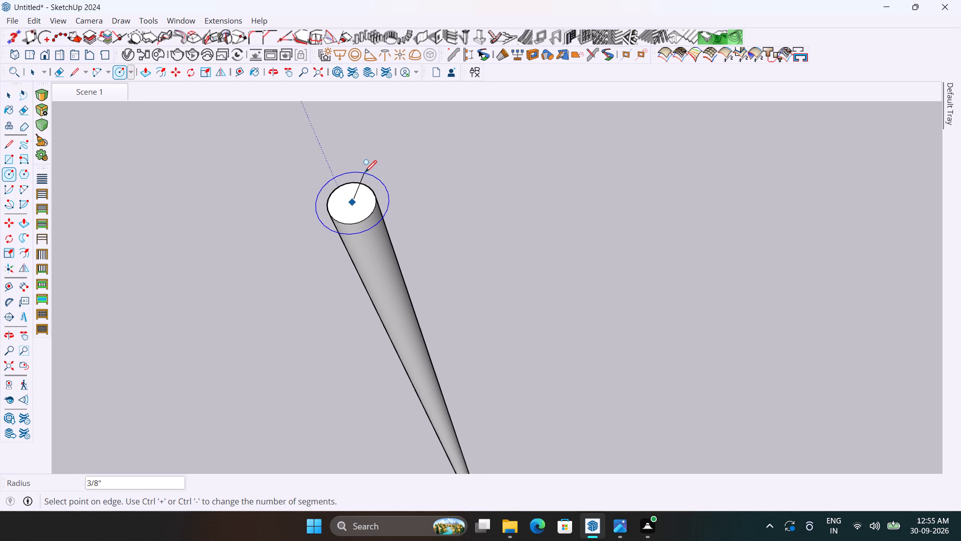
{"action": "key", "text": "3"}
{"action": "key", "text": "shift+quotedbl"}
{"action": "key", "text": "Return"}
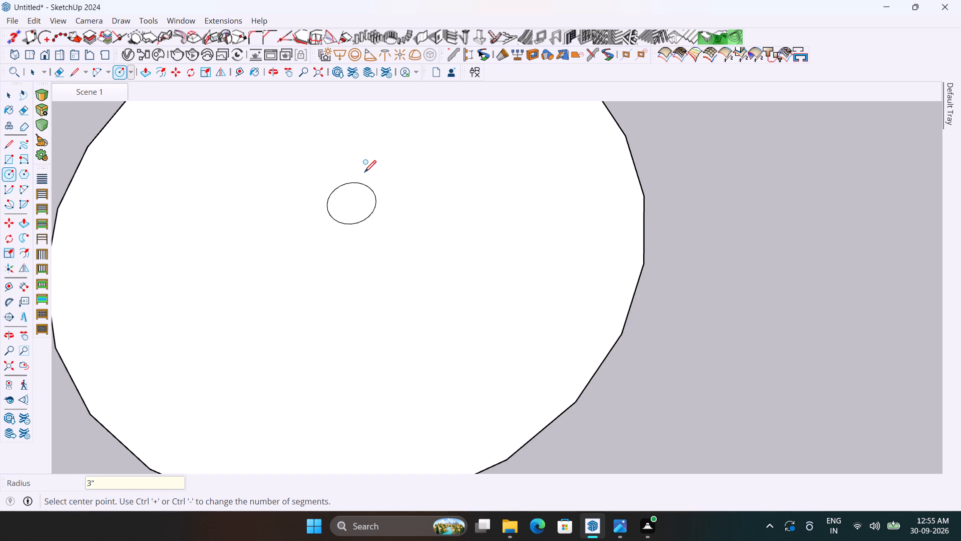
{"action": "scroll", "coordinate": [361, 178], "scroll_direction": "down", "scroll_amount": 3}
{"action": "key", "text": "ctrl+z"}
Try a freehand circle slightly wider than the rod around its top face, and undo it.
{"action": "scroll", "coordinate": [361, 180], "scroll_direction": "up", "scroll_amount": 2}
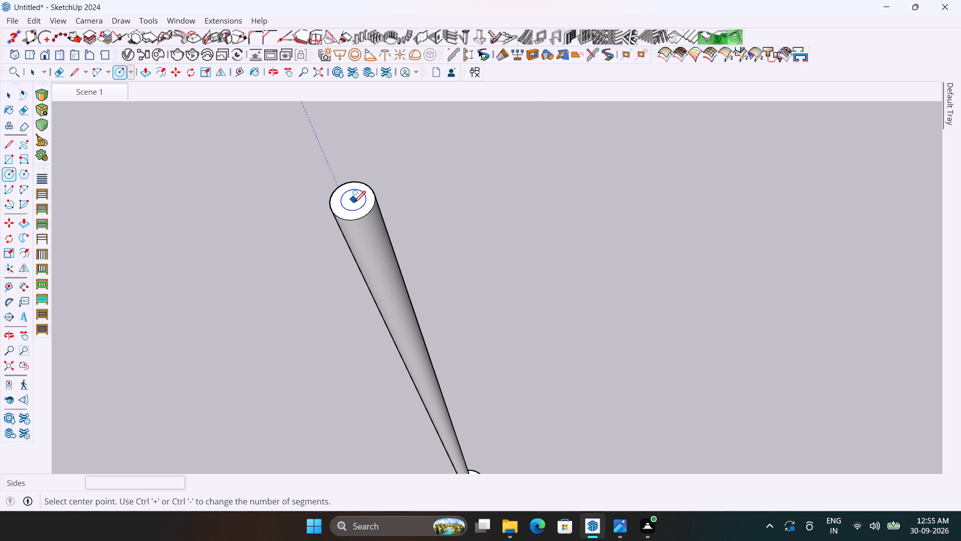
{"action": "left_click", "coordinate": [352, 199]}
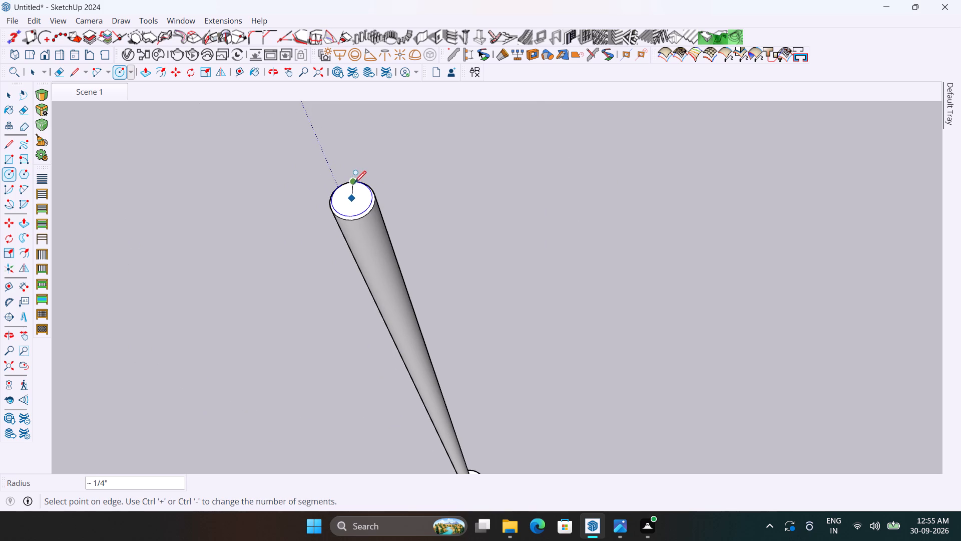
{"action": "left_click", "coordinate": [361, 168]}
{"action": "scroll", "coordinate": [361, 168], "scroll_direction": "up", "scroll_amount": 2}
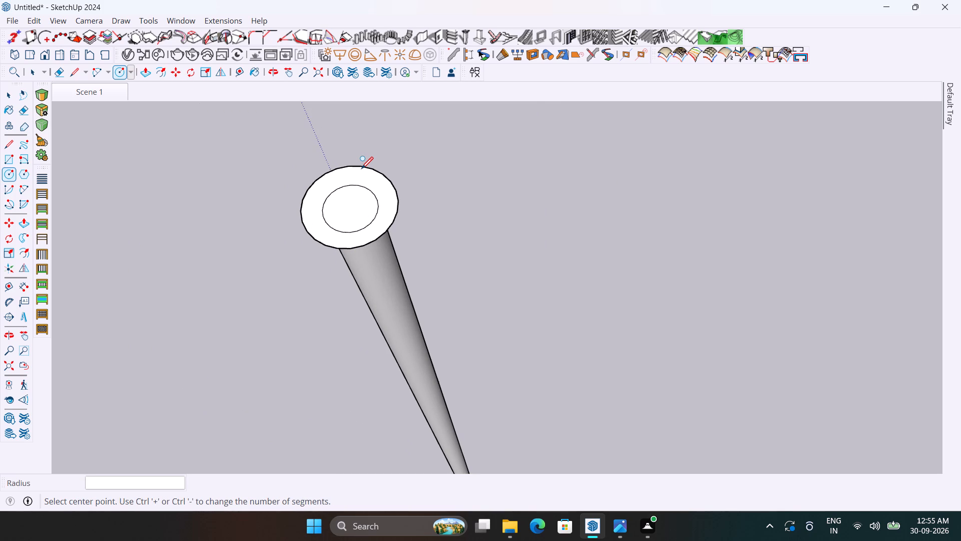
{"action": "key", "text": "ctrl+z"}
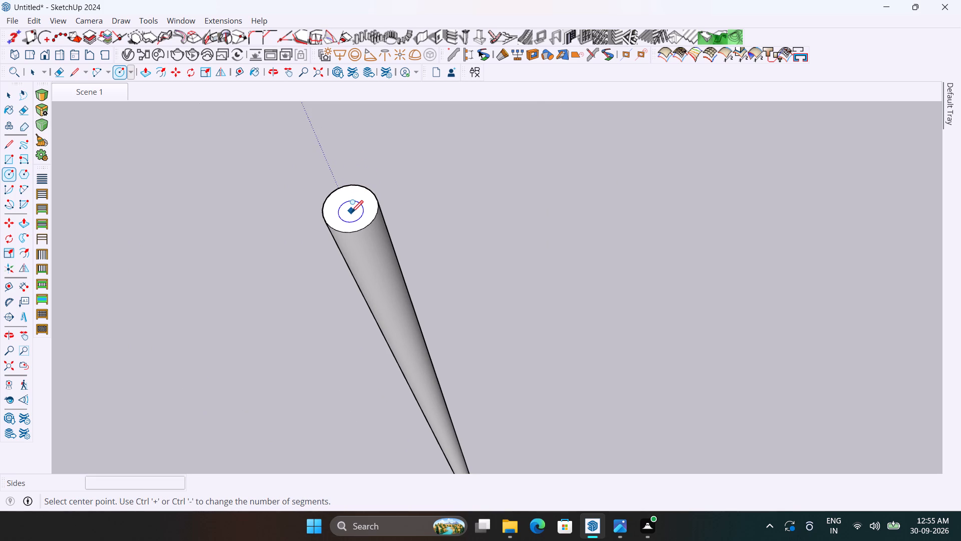
Draw a circle with a radius of about 11/16" from the middle of the rod's top face for the ceiling plate.
{"action": "left_click", "coordinate": [351, 207]}
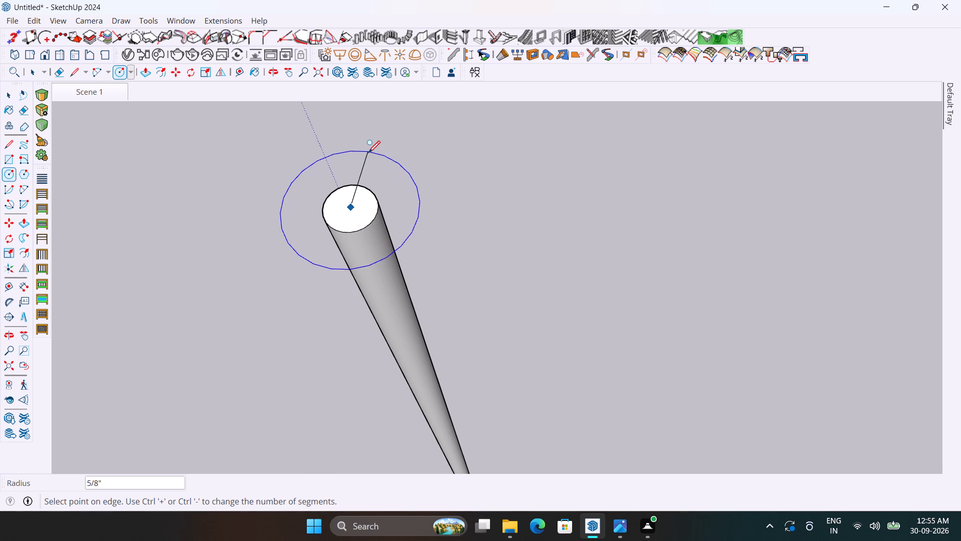
{"action": "left_click", "coordinate": [371, 147]}
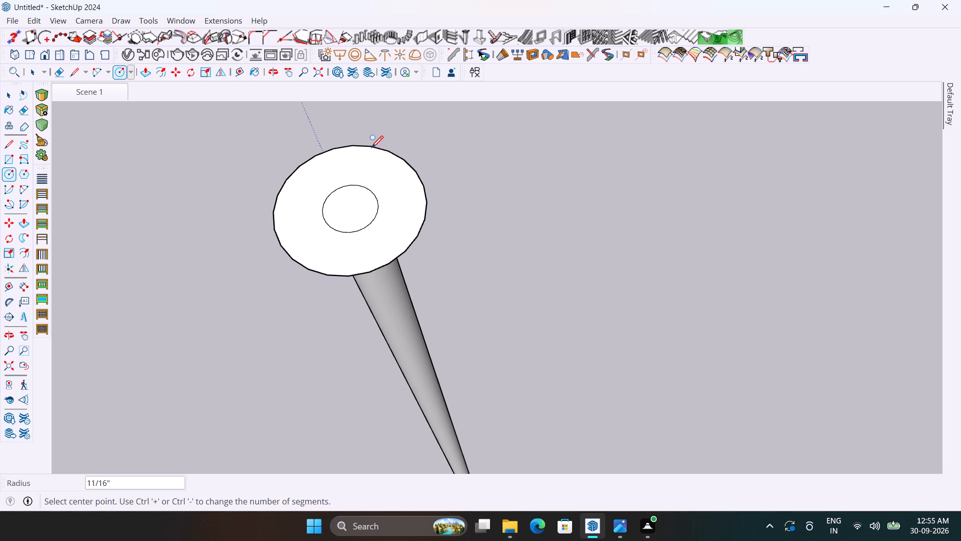
Extrude the ring around the rod's top end upward 1" to form the ceiling plate.
{"action": "key", "text": "p"}
{"action": "left_click", "coordinate": [376, 182]}
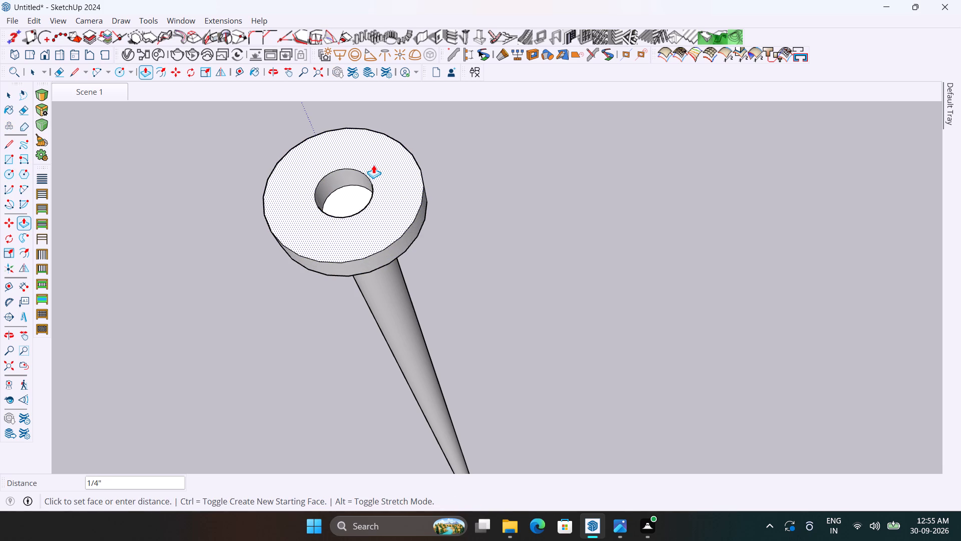
{"action": "key", "text": "1"}
{"action": "key", "text": "Return"}
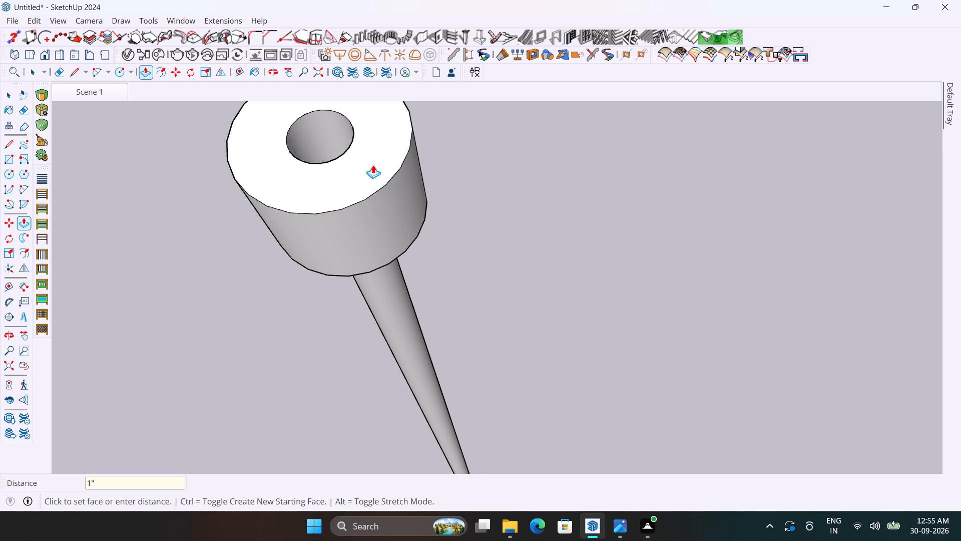
Push the ceiling plate's top ring face back down about 11/16" to make the plate thinner.
{"action": "scroll", "coordinate": [373, 166], "scroll_direction": "down", "scroll_amount": 11}
{"action": "scroll", "coordinate": [494, 276], "scroll_direction": "down", "scroll_amount": 3}
{"action": "middle_click_drag", "start_coordinate": [510, 278], "coordinate": [524, 199]}
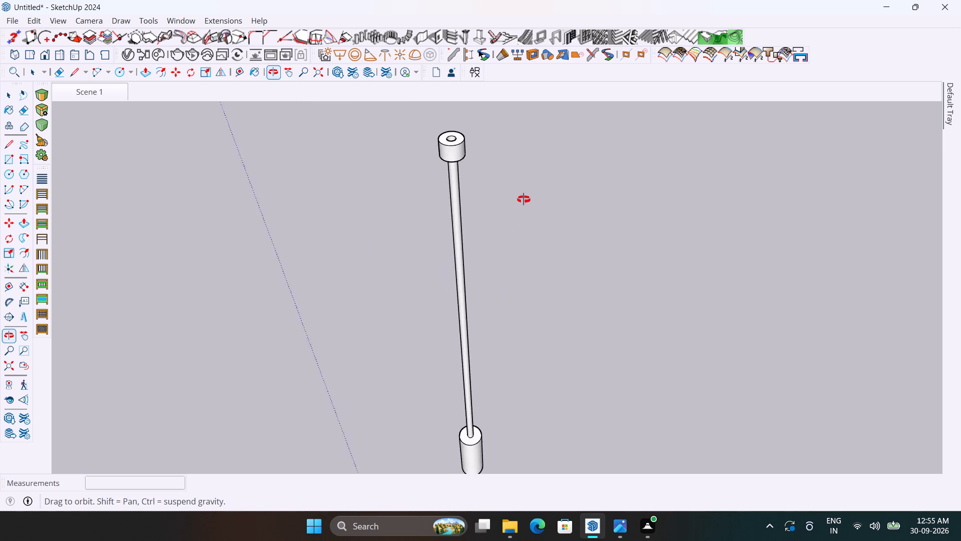
{"action": "middle_click_drag", "start_coordinate": [524, 199], "coordinate": [522, 185]}
{"action": "scroll", "coordinate": [502, 165], "scroll_direction": "down", "scroll_amount": 4}
{"action": "scroll", "coordinate": [479, 159], "scroll_direction": "up", "scroll_amount": 13}
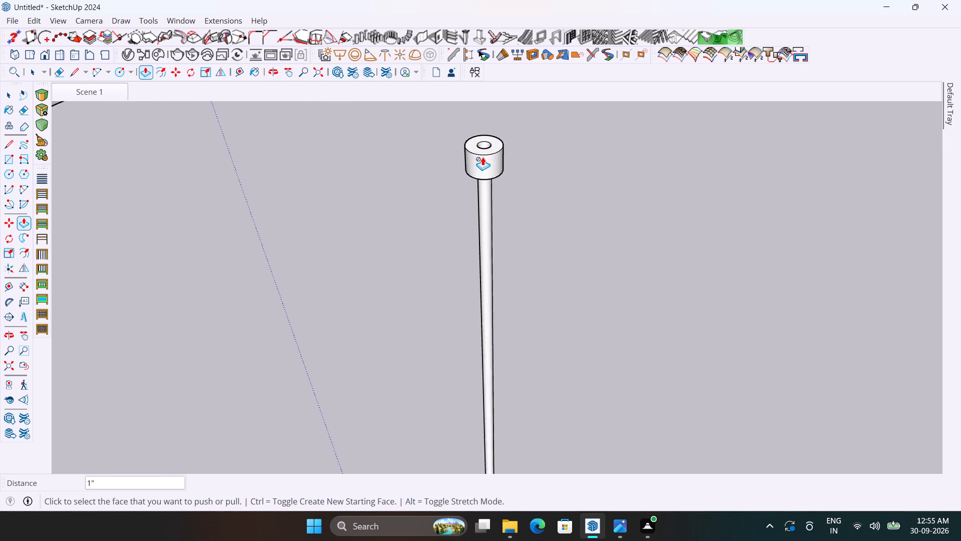
{"action": "scroll", "coordinate": [483, 157], "scroll_direction": "up", "scroll_amount": 4}
{"action": "left_click", "coordinate": [489, 151]}
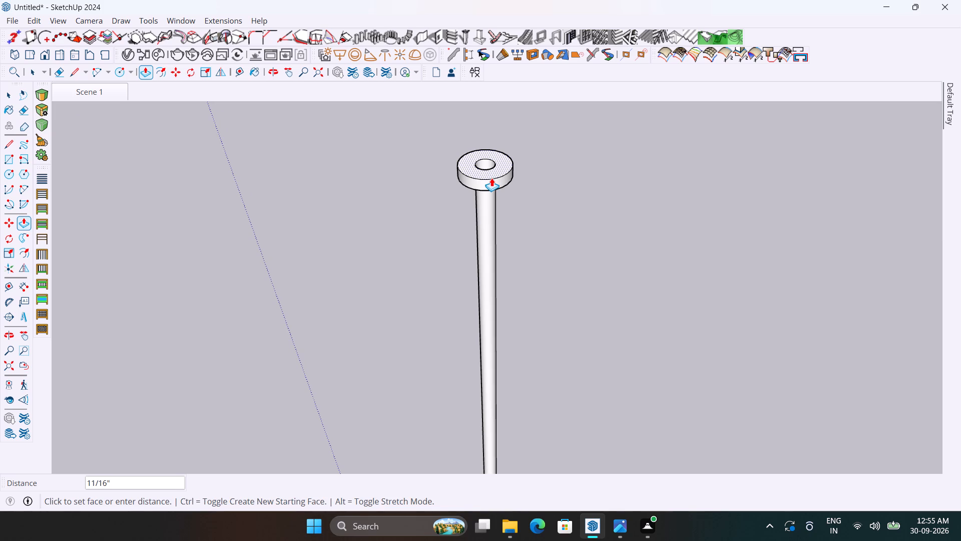
{"action": "left_click", "coordinate": [492, 178]}
{"action": "key", "text": "space"}
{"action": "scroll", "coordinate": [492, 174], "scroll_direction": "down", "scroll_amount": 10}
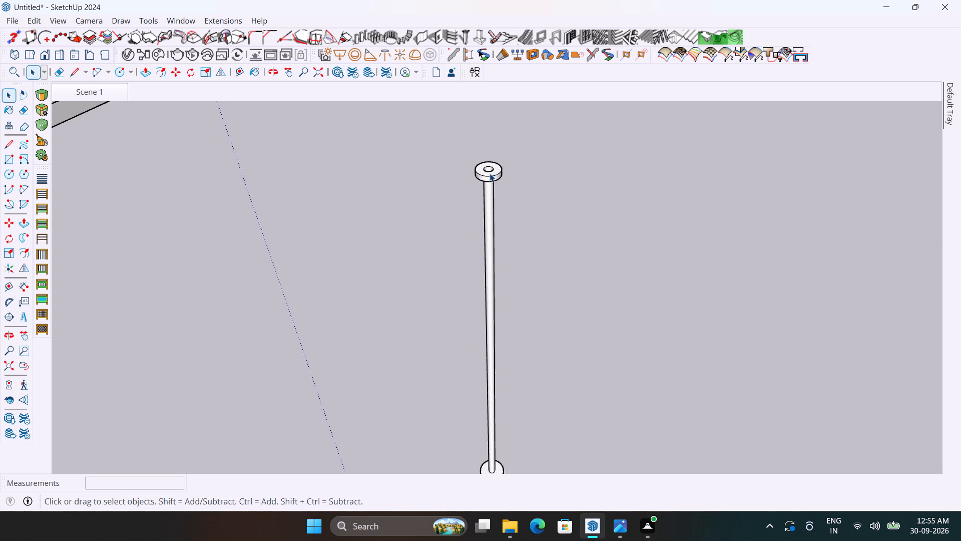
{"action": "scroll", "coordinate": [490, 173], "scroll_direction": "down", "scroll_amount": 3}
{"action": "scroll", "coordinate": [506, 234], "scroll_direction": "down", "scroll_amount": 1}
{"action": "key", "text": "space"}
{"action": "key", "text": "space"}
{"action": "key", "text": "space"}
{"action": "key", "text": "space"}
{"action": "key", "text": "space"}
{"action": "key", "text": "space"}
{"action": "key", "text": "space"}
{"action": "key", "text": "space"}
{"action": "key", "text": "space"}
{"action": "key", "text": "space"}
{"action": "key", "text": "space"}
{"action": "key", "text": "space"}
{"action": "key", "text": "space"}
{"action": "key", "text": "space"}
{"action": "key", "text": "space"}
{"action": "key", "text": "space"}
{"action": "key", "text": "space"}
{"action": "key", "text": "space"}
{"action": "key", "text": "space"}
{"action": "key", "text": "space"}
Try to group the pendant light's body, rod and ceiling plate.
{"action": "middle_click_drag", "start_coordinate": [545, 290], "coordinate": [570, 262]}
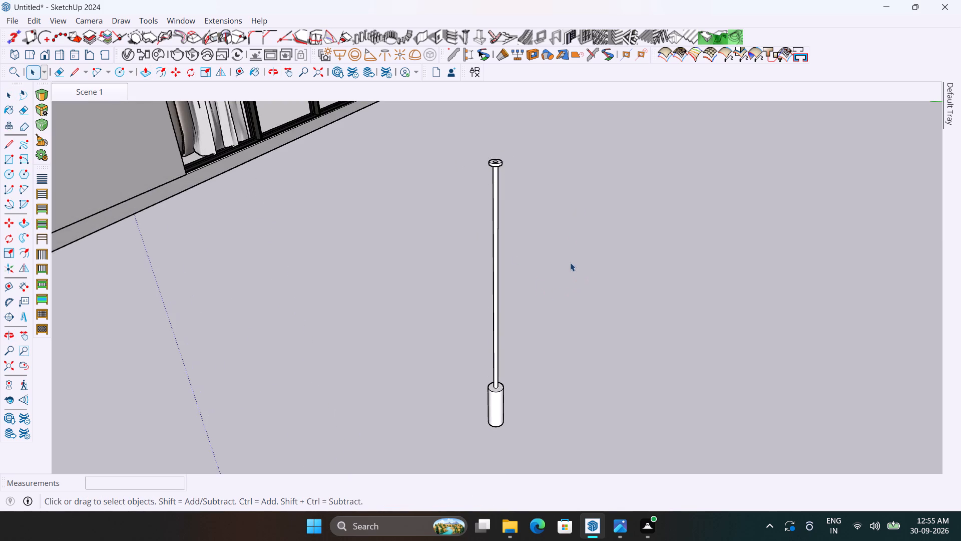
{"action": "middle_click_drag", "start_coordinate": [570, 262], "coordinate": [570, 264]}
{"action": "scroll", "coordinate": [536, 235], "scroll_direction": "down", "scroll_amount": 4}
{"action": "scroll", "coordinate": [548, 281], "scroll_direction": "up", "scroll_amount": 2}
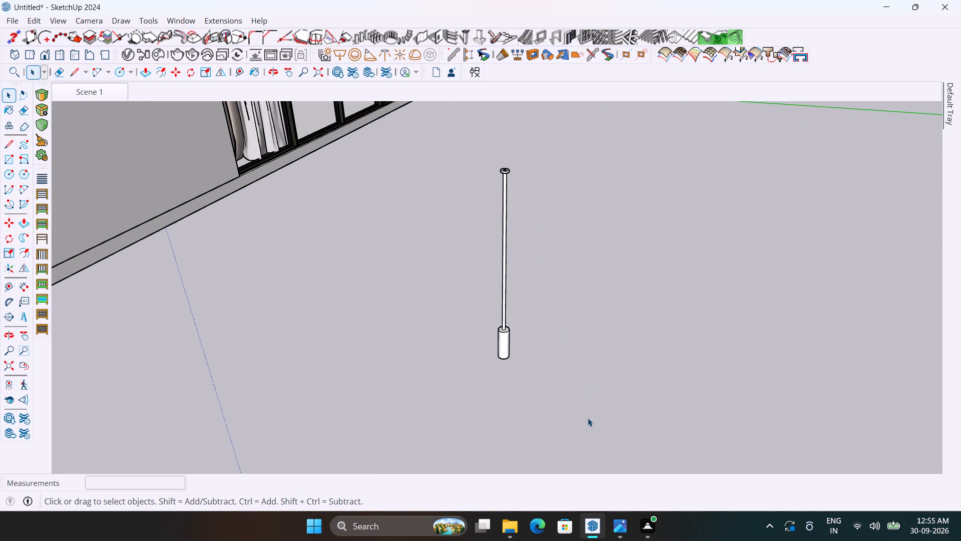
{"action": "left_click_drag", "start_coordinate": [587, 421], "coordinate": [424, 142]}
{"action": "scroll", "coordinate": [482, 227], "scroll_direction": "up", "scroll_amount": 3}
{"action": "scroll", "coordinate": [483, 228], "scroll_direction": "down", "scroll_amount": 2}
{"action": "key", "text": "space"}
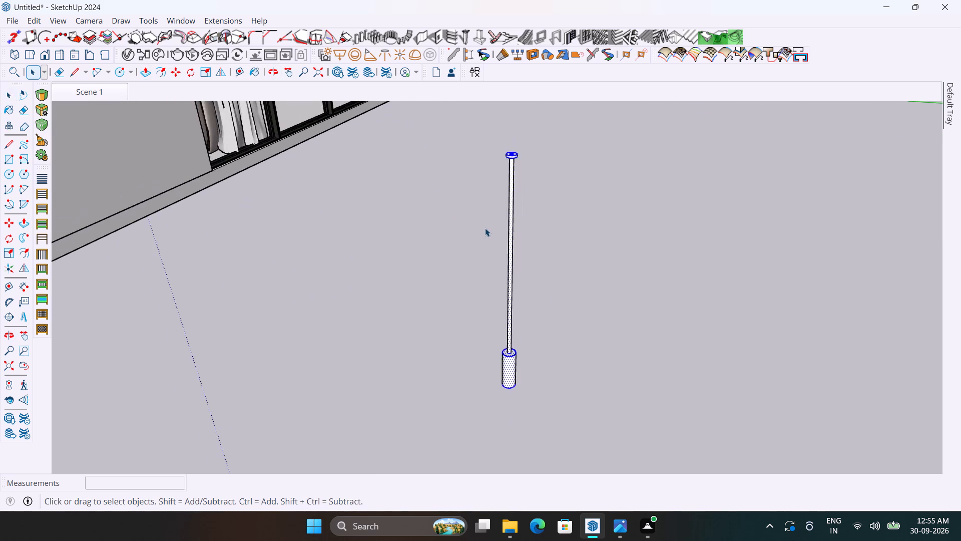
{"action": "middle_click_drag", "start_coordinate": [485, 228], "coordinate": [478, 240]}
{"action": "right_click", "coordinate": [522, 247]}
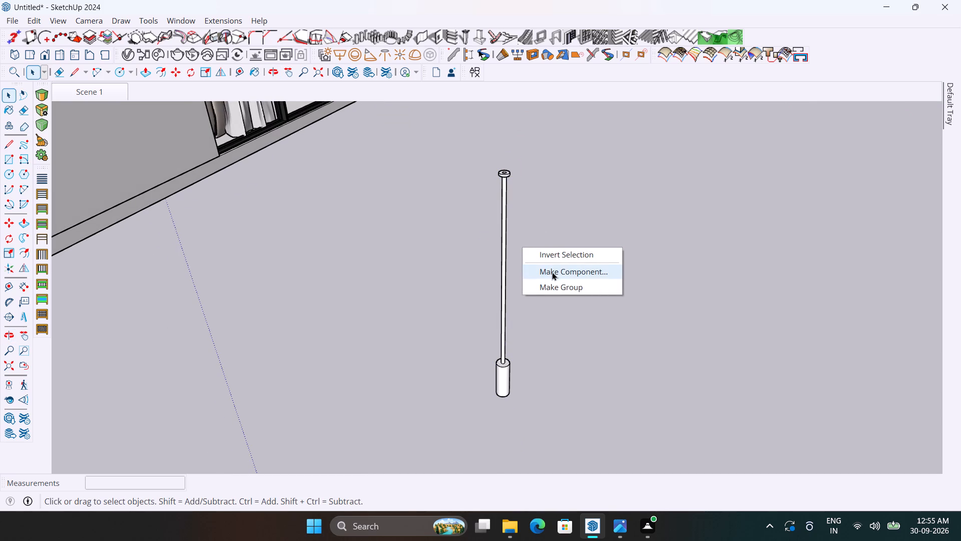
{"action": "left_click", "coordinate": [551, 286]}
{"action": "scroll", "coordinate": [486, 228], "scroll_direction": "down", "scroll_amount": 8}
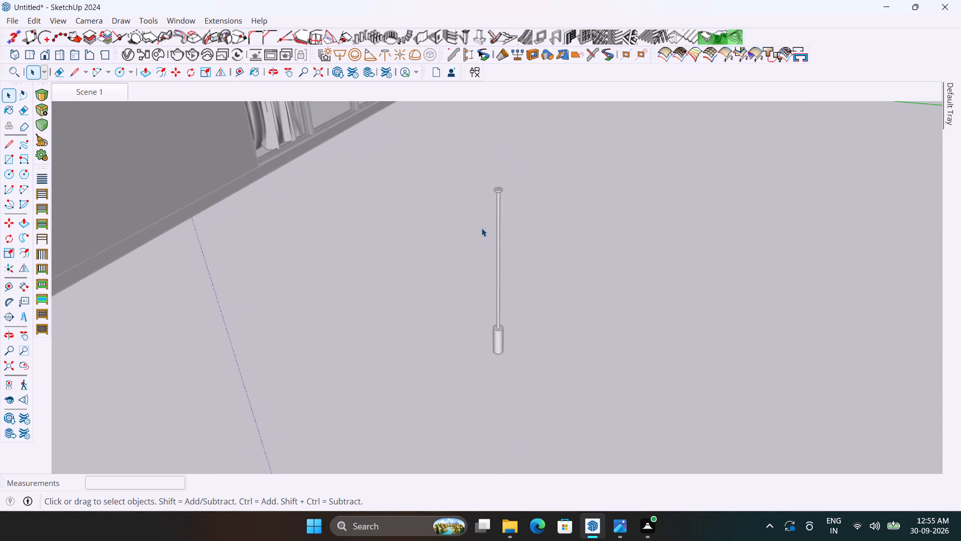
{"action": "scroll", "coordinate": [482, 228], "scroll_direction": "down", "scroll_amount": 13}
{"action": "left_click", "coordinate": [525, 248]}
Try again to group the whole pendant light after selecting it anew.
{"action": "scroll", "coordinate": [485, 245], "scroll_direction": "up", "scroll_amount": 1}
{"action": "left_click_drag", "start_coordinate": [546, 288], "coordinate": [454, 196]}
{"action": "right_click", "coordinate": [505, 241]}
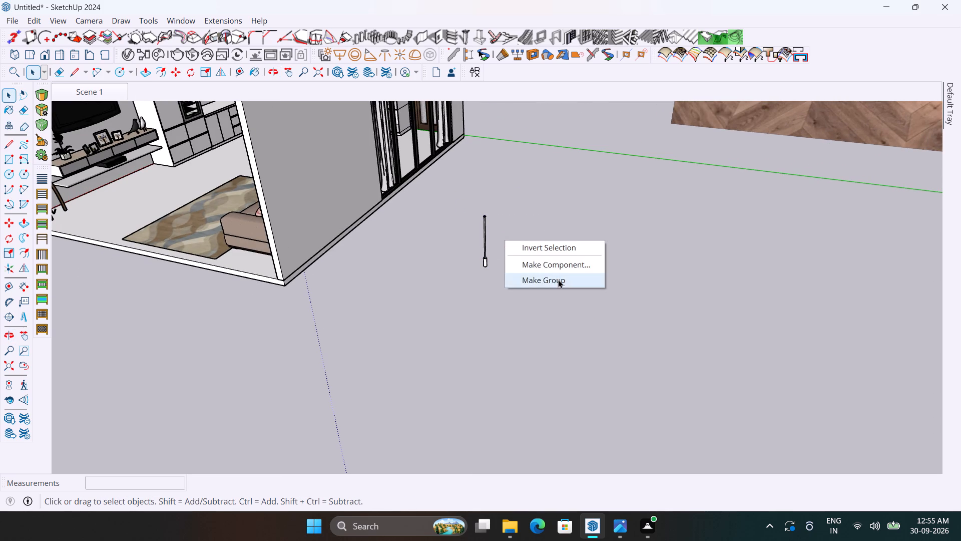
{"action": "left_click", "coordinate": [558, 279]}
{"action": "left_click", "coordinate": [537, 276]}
Select all connected geometry of the pendant light and make it a group.
{"action": "scroll", "coordinate": [473, 243], "scroll_direction": "up", "scroll_amount": 4}
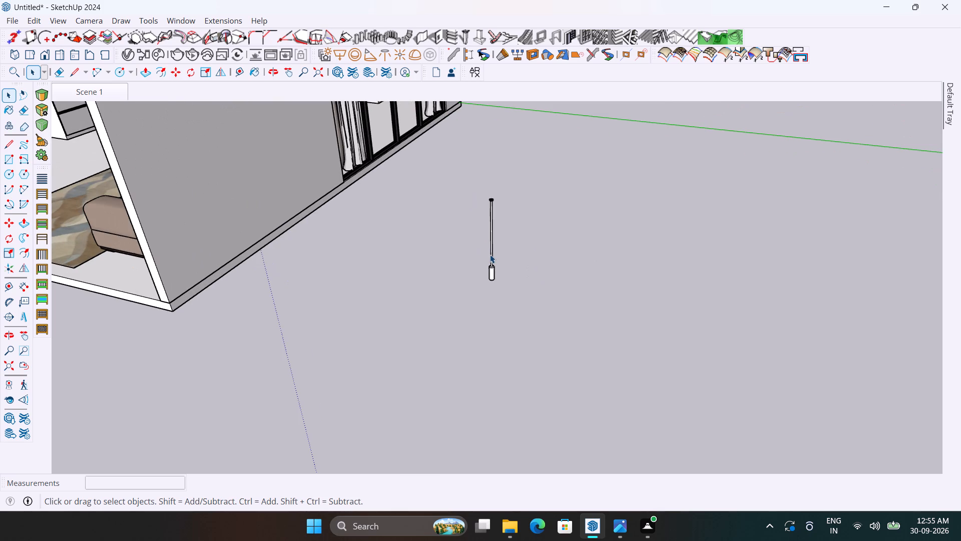
{"action": "triple_click", "coordinate": [492, 254]}
{"action": "left_click", "coordinate": [492, 254]}
{"action": "triple_click", "coordinate": [492, 254]}
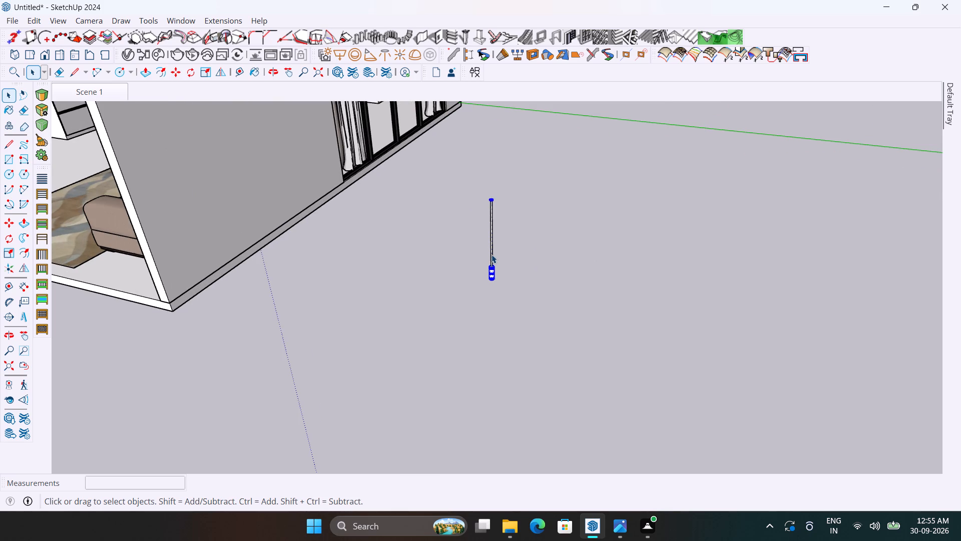
{"action": "left_click", "coordinate": [492, 254]}
{"action": "triple_click", "coordinate": [492, 254]}
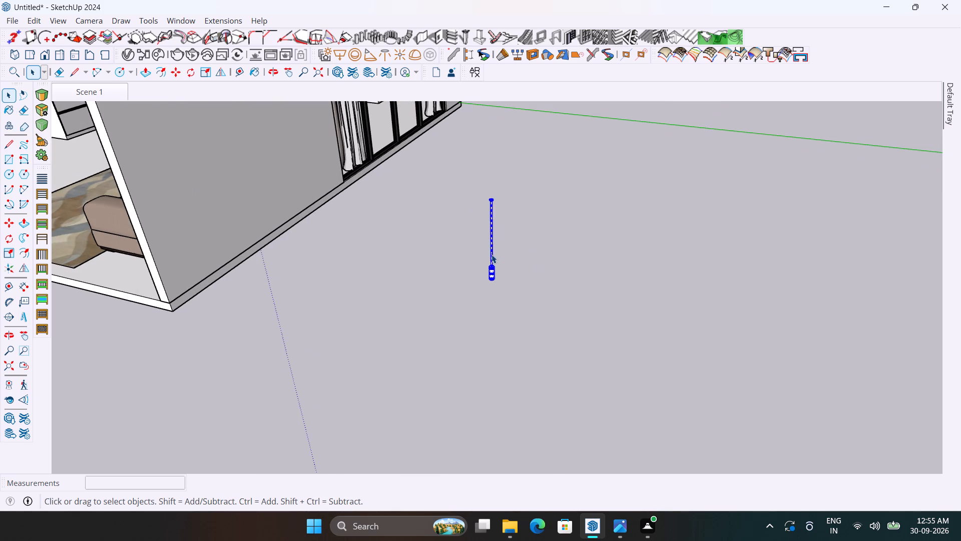
{"action": "left_click", "coordinate": [492, 254]}
{"action": "double_click", "coordinate": [492, 254]}
{"action": "double_click", "coordinate": [492, 254]}
{"action": "double_click", "coordinate": [492, 254]}
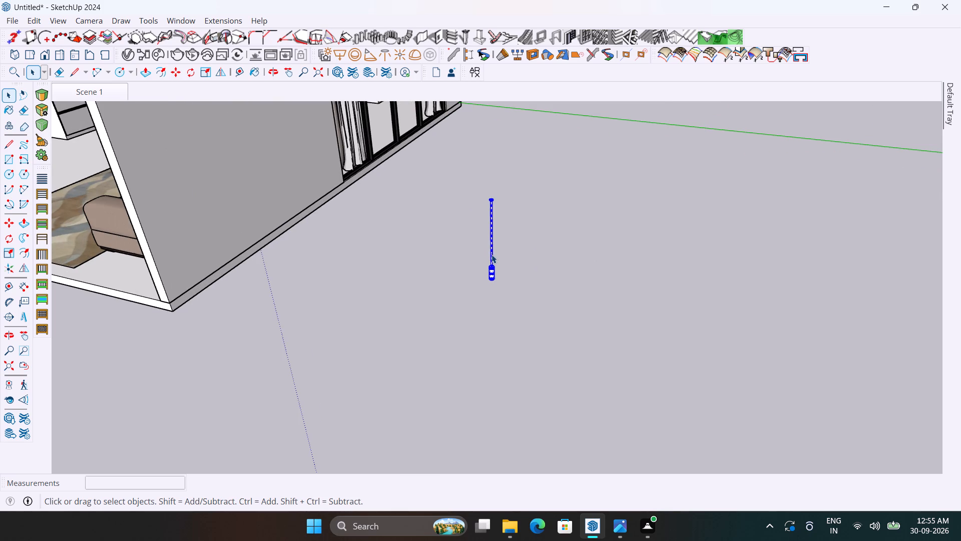
{"action": "left_click", "coordinate": [492, 254]}
{"action": "right_click", "coordinate": [492, 254]}
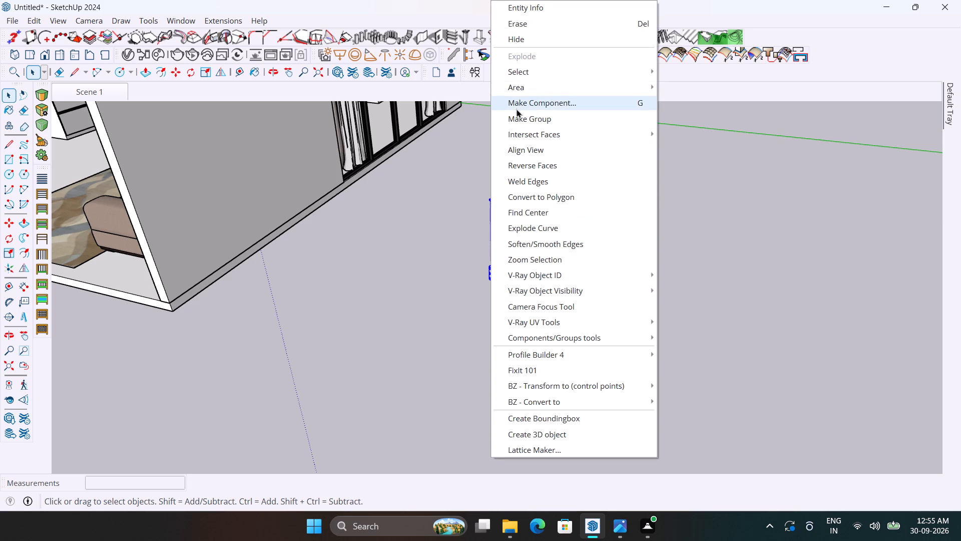
{"action": "left_click", "coordinate": [515, 117]}
{"action": "left_click", "coordinate": [524, 229]}
Scale the pendant light group to about 0.66 along the green axis and 0.74 along the red axis, keeping its height.
{"action": "scroll", "coordinate": [498, 214], "scroll_direction": "up", "scroll_amount": 3}
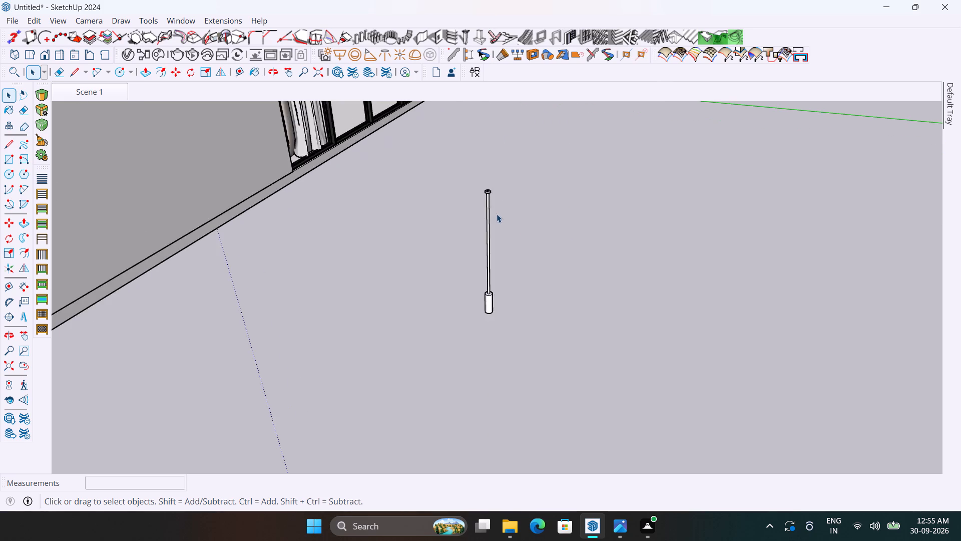
{"action": "scroll", "coordinate": [497, 214], "scroll_direction": "up", "scroll_amount": 4}
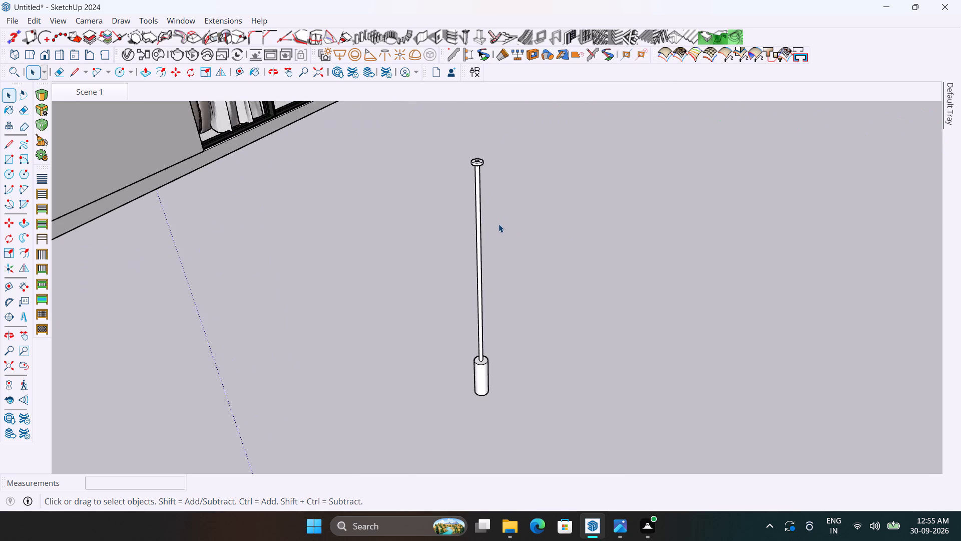
{"action": "left_click", "coordinate": [478, 229]}
{"action": "middle_click_drag", "start_coordinate": [524, 258], "coordinate": [530, 306], "text": "alt"}
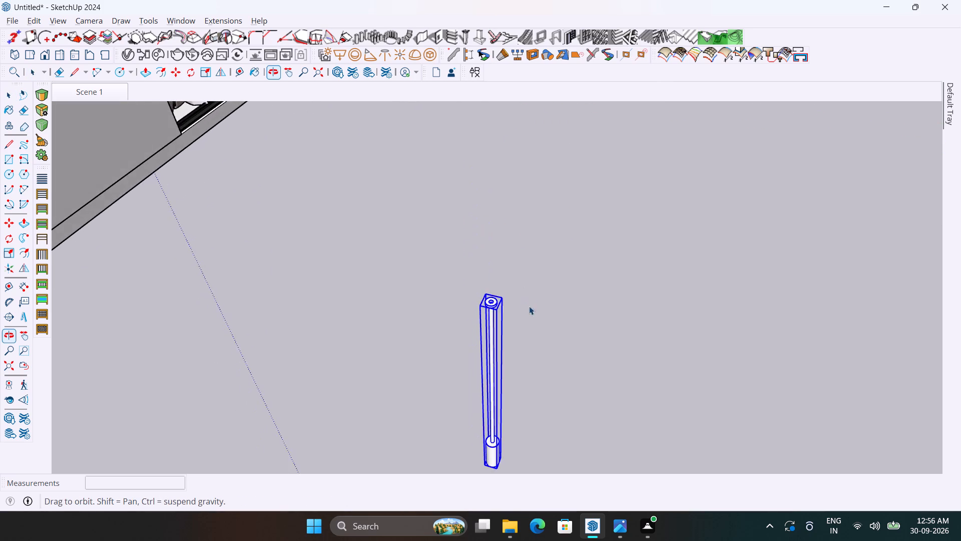
{"action": "scroll", "coordinate": [498, 311], "scroll_direction": "up", "scroll_amount": 5}
{"action": "key", "text": "s"}
{"action": "scroll", "coordinate": [490, 288], "scroll_direction": "up", "scroll_amount": 3}
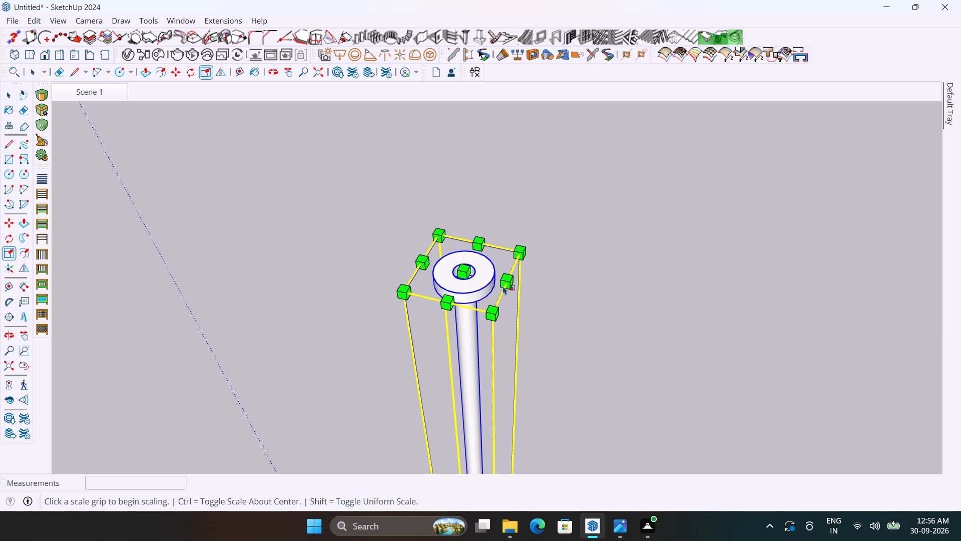
{"action": "left_click", "coordinate": [503, 286]}
{"action": "left_click", "coordinate": [478, 282]}
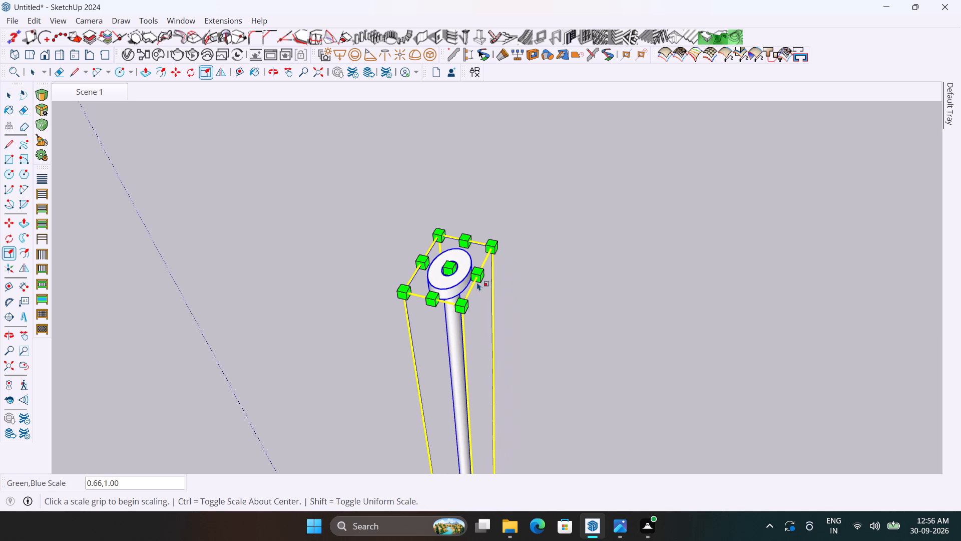
{"action": "left_click", "coordinate": [430, 301]}
{"action": "left_click", "coordinate": [442, 289]}
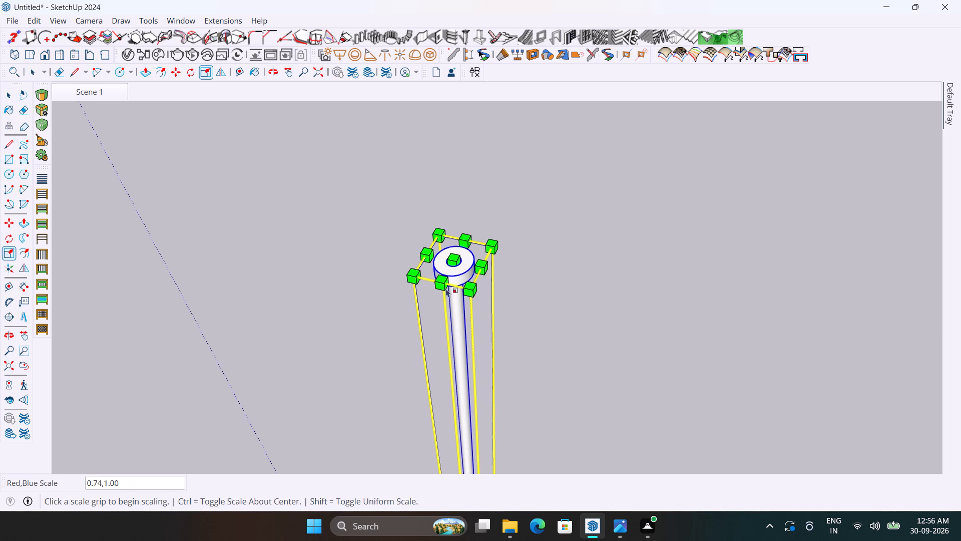
{"action": "key", "text": "space"}
{"action": "left_click", "coordinate": [522, 251]}
{"action": "scroll", "coordinate": [516, 176], "scroll_direction": "down", "scroll_amount": 6}
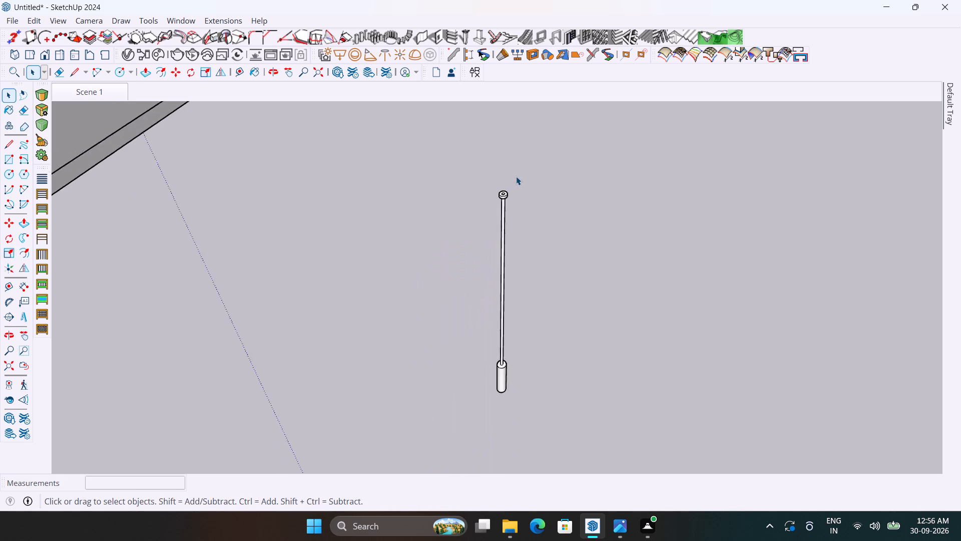
Move the pendant light group by its top corner onto the ceiling corner at the room's open front, beside the window wall.
{"action": "left_click", "coordinate": [506, 216]}
{"action": "scroll", "coordinate": [512, 228], "scroll_direction": "down", "scroll_amount": 7}
{"action": "key", "text": "m"}
{"action": "scroll", "coordinate": [508, 221], "scroll_direction": "up", "scroll_amount": 10}
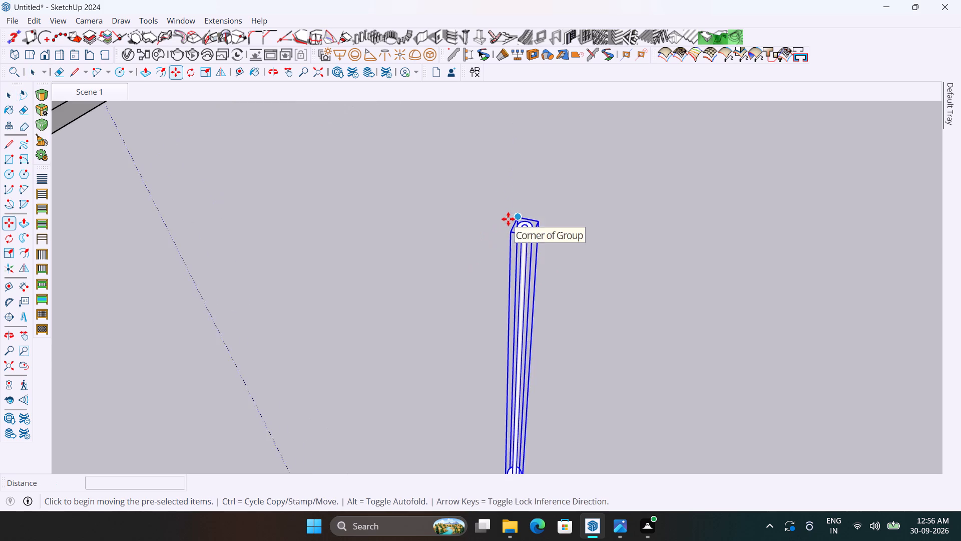
{"action": "scroll", "coordinate": [508, 219], "scroll_direction": "up", "scroll_amount": 5}
{"action": "scroll", "coordinate": [510, 218], "scroll_direction": "down", "scroll_amount": 3}
{"action": "left_click", "coordinate": [535, 216]}
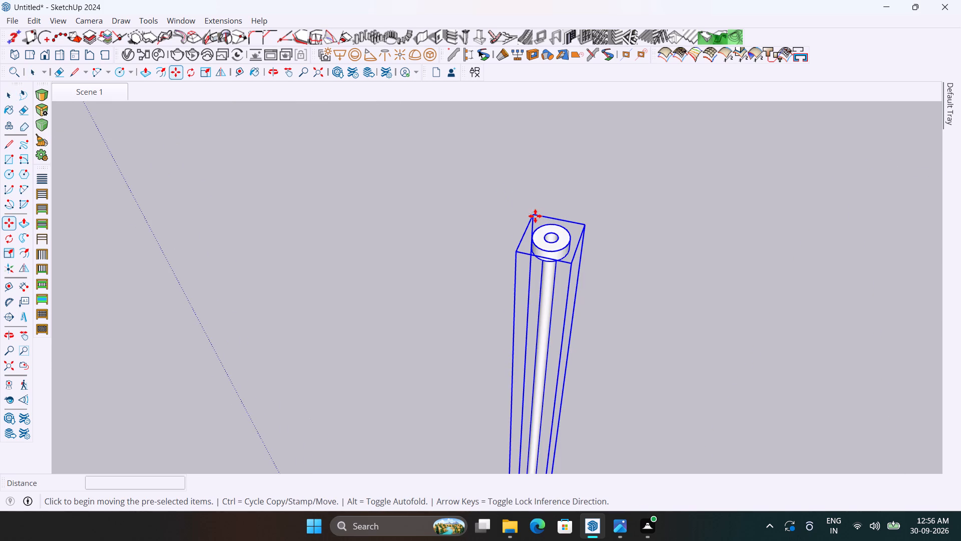
{"action": "scroll", "coordinate": [501, 229], "scroll_direction": "down", "scroll_amount": 20}
{"action": "scroll", "coordinate": [501, 229], "scroll_direction": "down", "scroll_amount": 8}
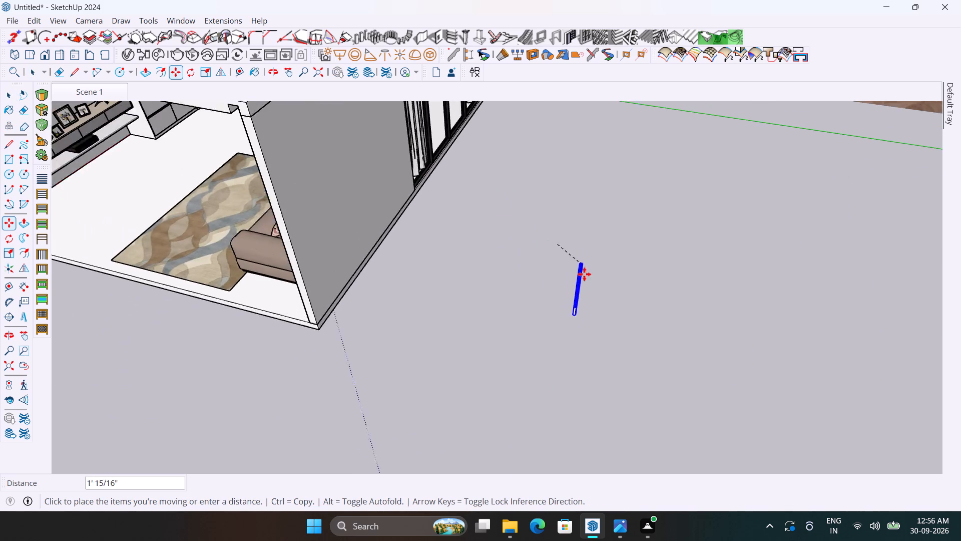
{"action": "scroll", "coordinate": [584, 274], "scroll_direction": "down", "scroll_amount": 7}
{"action": "middle_click_drag", "start_coordinate": [500, 289], "coordinate": [578, 133]}
{"action": "scroll", "coordinate": [542, 187], "scroll_direction": "up", "scroll_amount": 1}
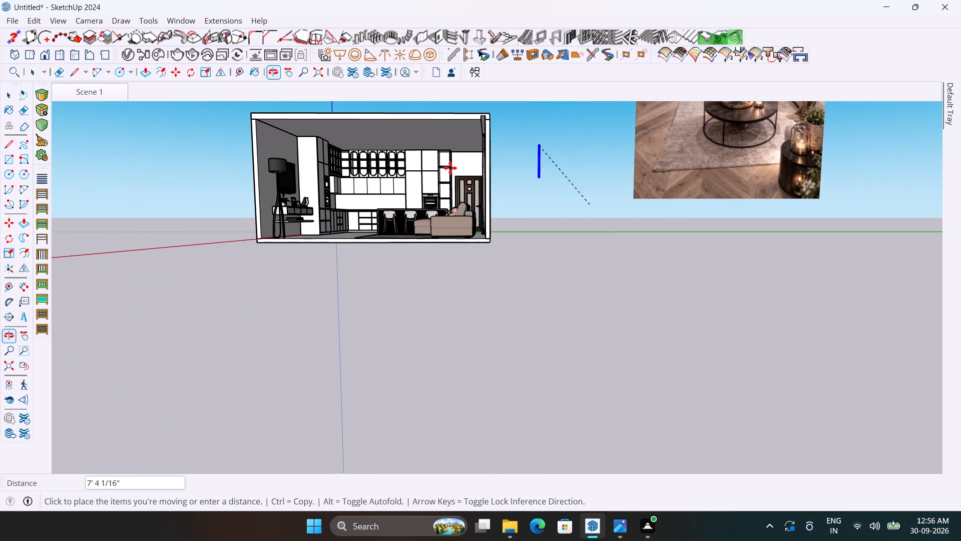
{"action": "scroll", "coordinate": [422, 167], "scroll_direction": "up", "scroll_amount": 10}
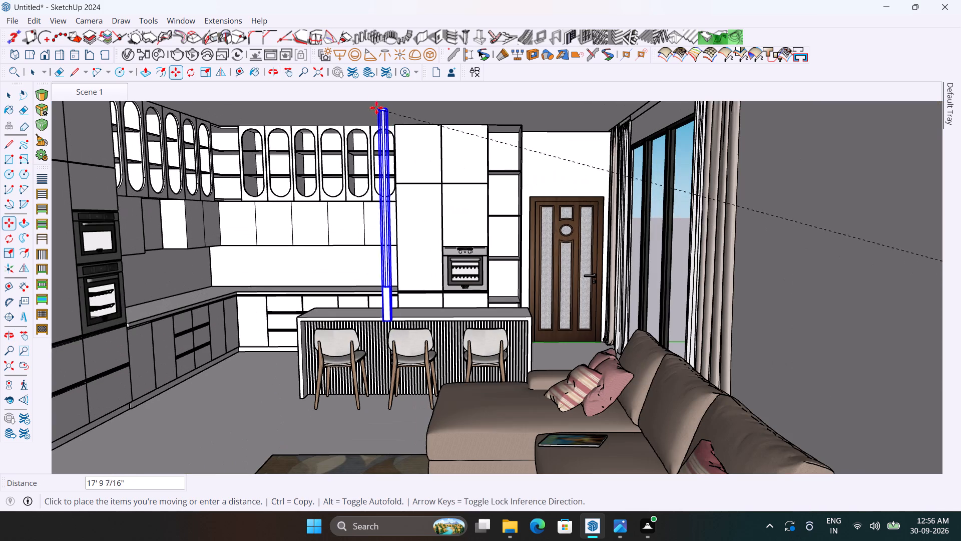
{"action": "scroll", "coordinate": [360, 218], "scroll_direction": "down", "scroll_amount": 8}
{"action": "middle_click_drag", "start_coordinate": [409, 269], "coordinate": [509, 273]}
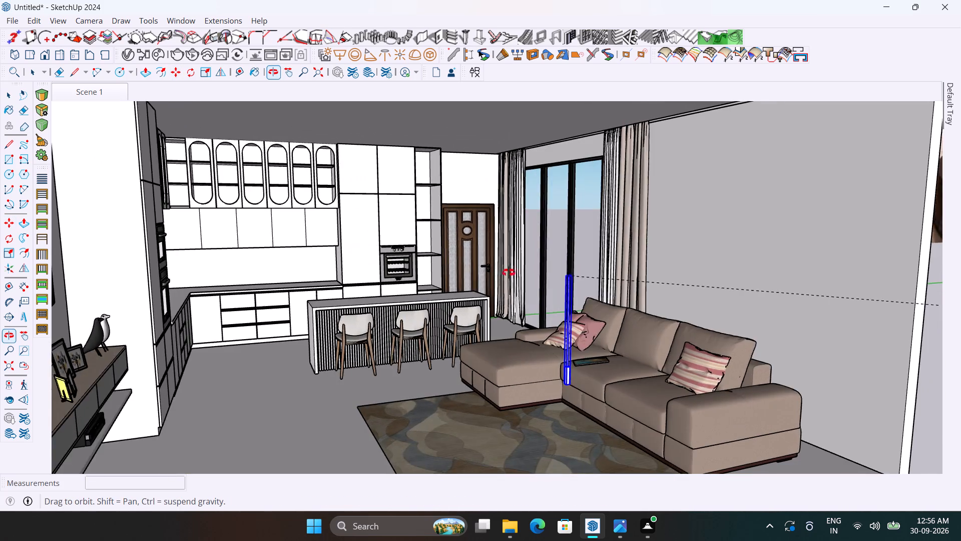
{"action": "middle_click_drag", "start_coordinate": [509, 273], "coordinate": [514, 273]}
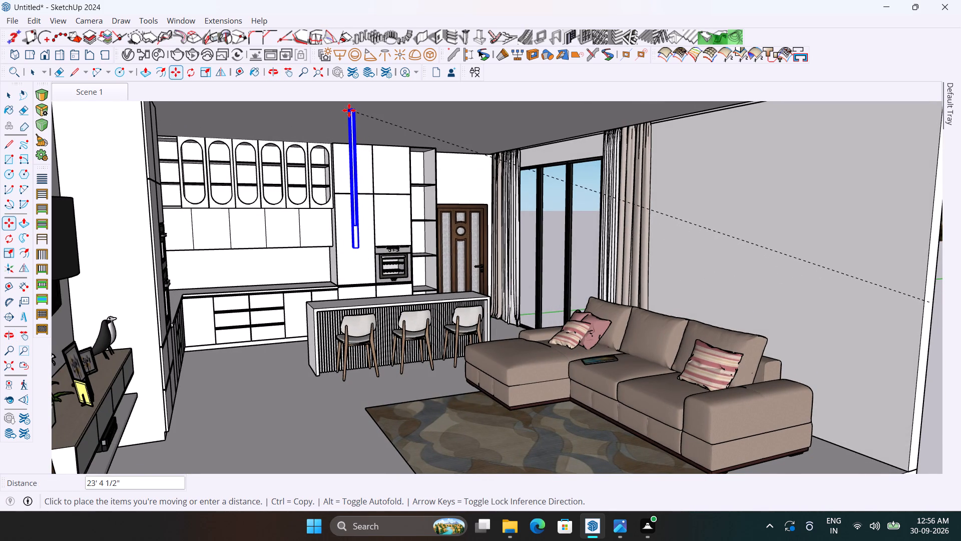
{"action": "scroll", "coordinate": [374, 168], "scroll_direction": "down", "scroll_amount": 3}
{"action": "scroll", "coordinate": [388, 216], "scroll_direction": "down", "scroll_amount": 3}
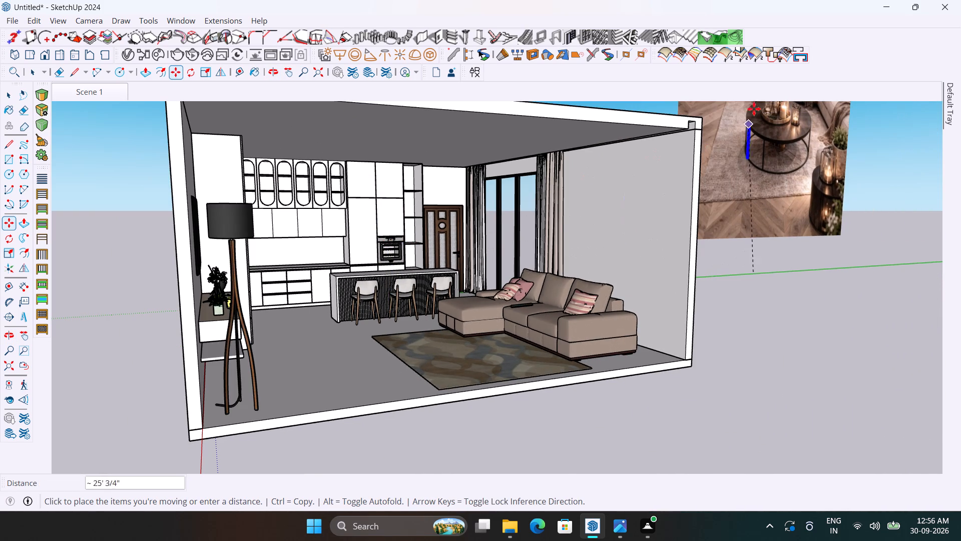
{"action": "scroll", "coordinate": [686, 122], "scroll_direction": "up", "scroll_amount": 16}
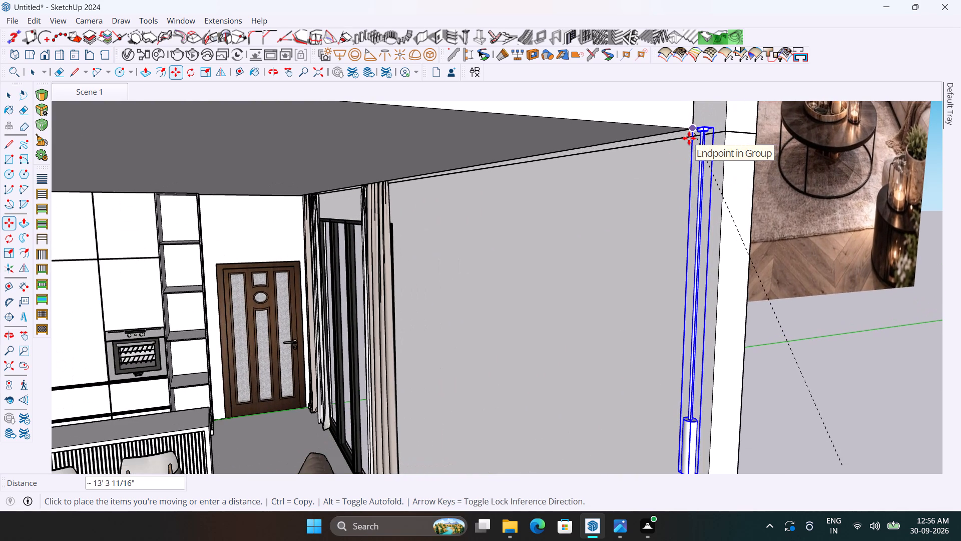
{"action": "left_click", "coordinate": [689, 138]}
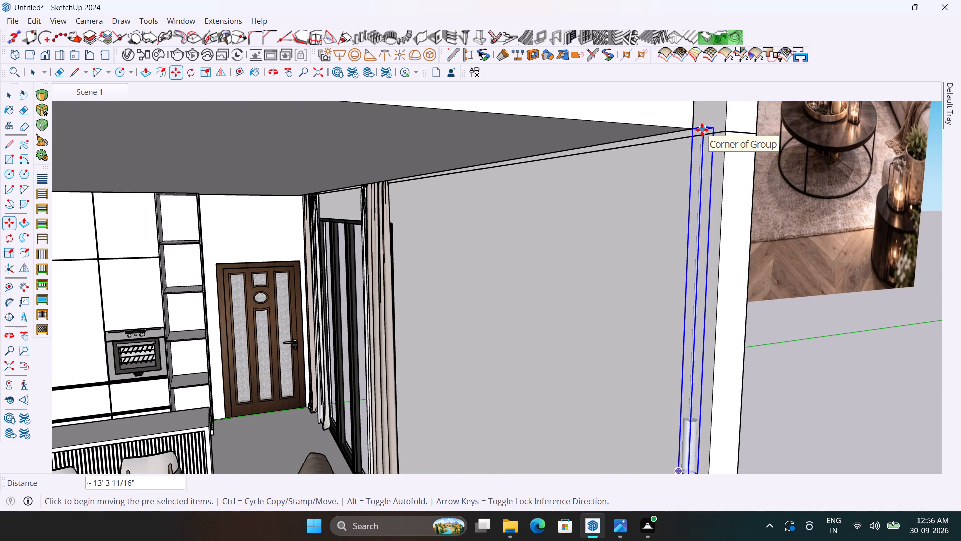
Move the pendant light about 20' 2" across the ceiling from the front corner to hang above the kitchen island.
{"action": "scroll", "coordinate": [702, 130], "scroll_direction": "up", "scroll_amount": 10}
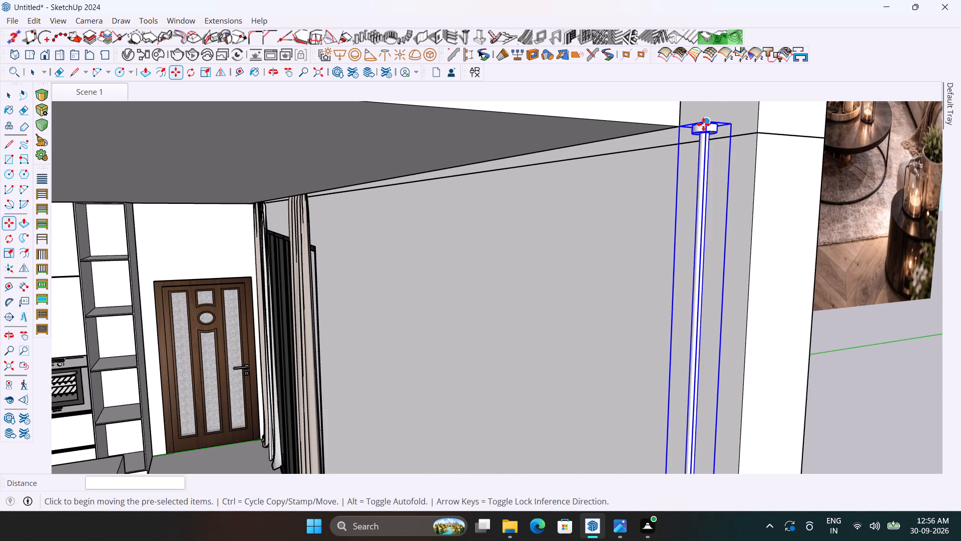
{"action": "left_click", "coordinate": [703, 124]}
{"action": "scroll", "coordinate": [519, 116], "scroll_direction": "down", "scroll_amount": 16}
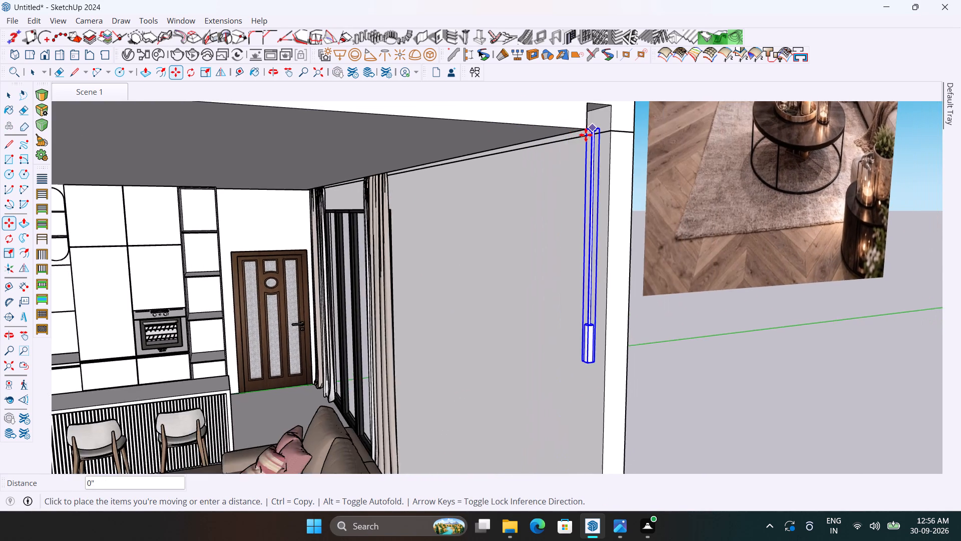
{"action": "scroll", "coordinate": [586, 135], "scroll_direction": "down", "scroll_amount": 4}
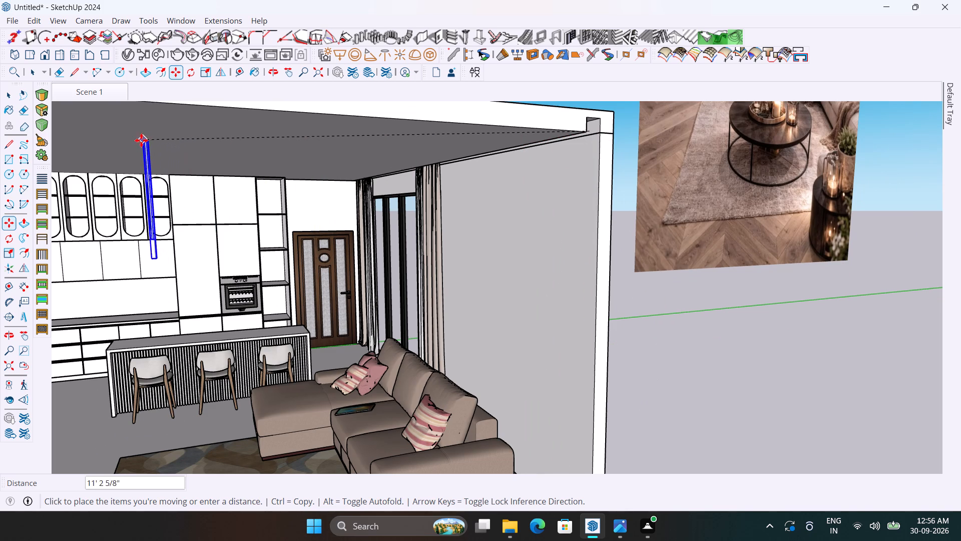
{"action": "scroll", "coordinate": [125, 137], "scroll_direction": "down", "scroll_amount": 4}
{"action": "middle_click_drag", "start_coordinate": [134, 146], "coordinate": [170, 107]}
{"action": "scroll", "coordinate": [204, 157], "scroll_direction": "down", "scroll_amount": 4}
{"action": "scroll", "coordinate": [281, 171], "scroll_direction": "down", "scroll_amount": 4}
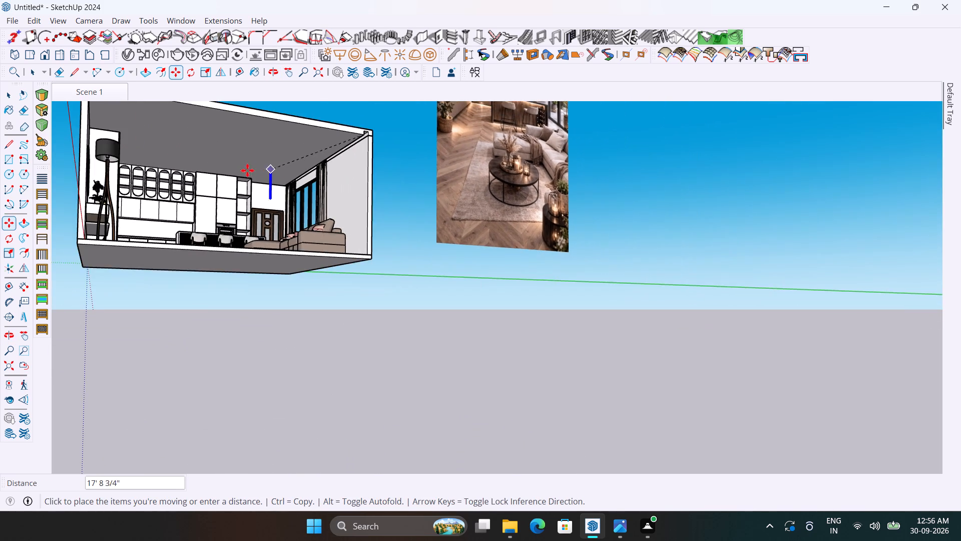
{"action": "scroll", "coordinate": [196, 170], "scroll_direction": "up", "scroll_amount": 15}
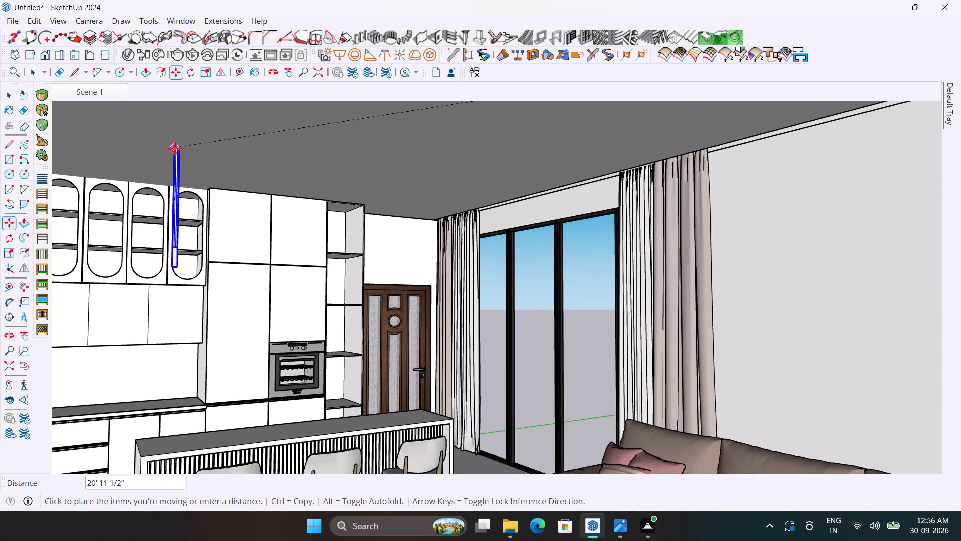
{"action": "scroll", "coordinate": [186, 147], "scroll_direction": "up", "scroll_amount": 2}
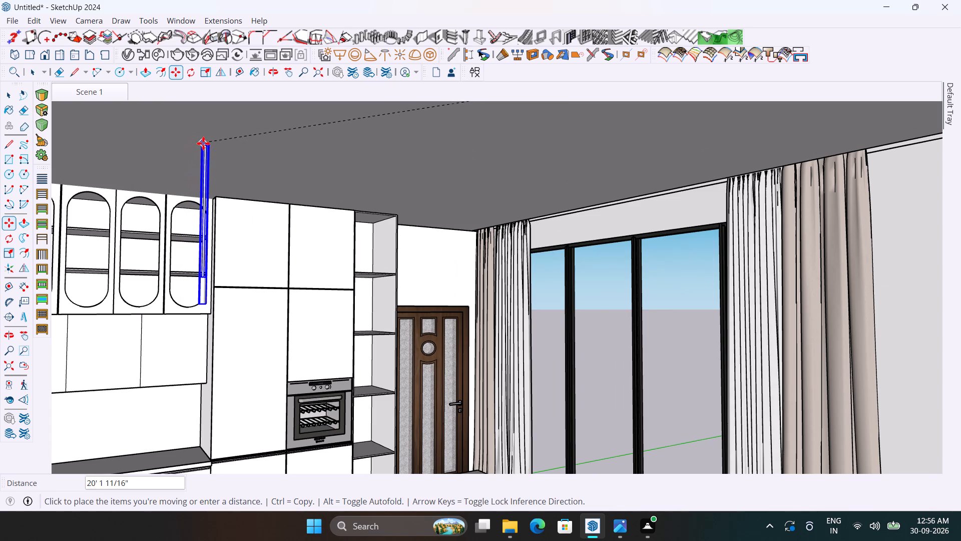
{"action": "left_click", "coordinate": [203, 143]}
Copy the pendant light 3' 7 7/8" along the green axis and divide the spacing by 2 for a row of three.
{"action": "scroll", "coordinate": [278, 156], "scroll_direction": "down", "scroll_amount": 4}
{"action": "scroll", "coordinate": [239, 163], "scroll_direction": "up", "scroll_amount": 7}
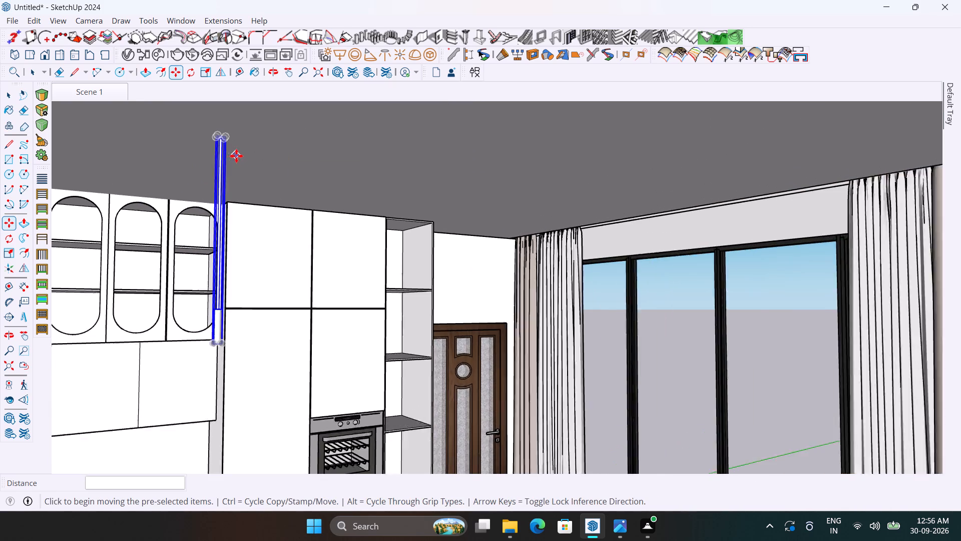
{"action": "left_click", "coordinate": [212, 135], "text": "ctrl"}
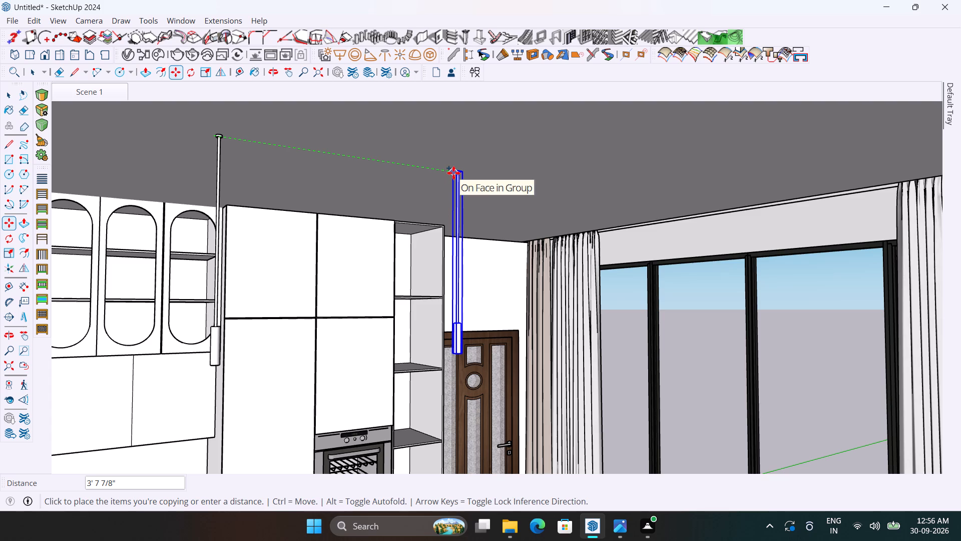
{"action": "left_click", "coordinate": [453, 173]}
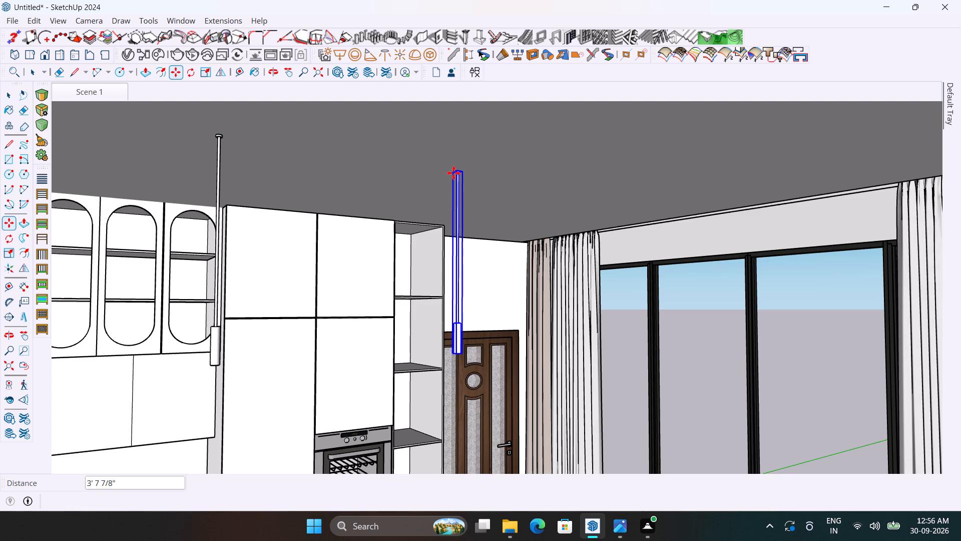
{"action": "key", "text": "2"}
{"action": "key", "text": "slash"}
{"action": "key", "text": "Return"}
{"action": "scroll", "coordinate": [441, 172], "scroll_direction": "down", "scroll_amount": 11}
{"action": "key", "text": "space"}
Examine the row of pendant lights above the island from the open front of the room.
{"action": "scroll", "coordinate": [414, 178], "scroll_direction": "down", "scroll_amount": 7}
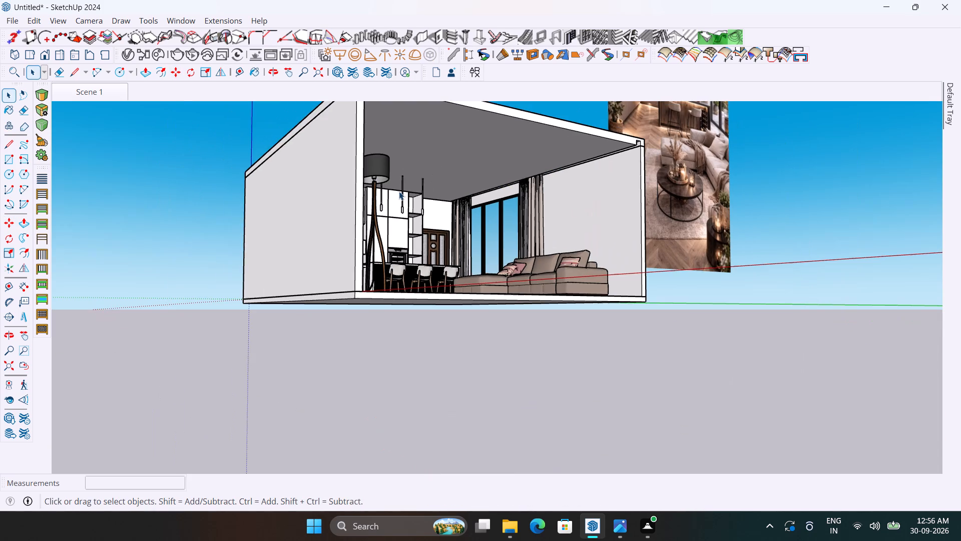
{"action": "middle_click_drag", "start_coordinate": [690, 272], "coordinate": [562, 321]}
{"action": "scroll", "coordinate": [402, 183], "scroll_direction": "up", "scroll_amount": 4}
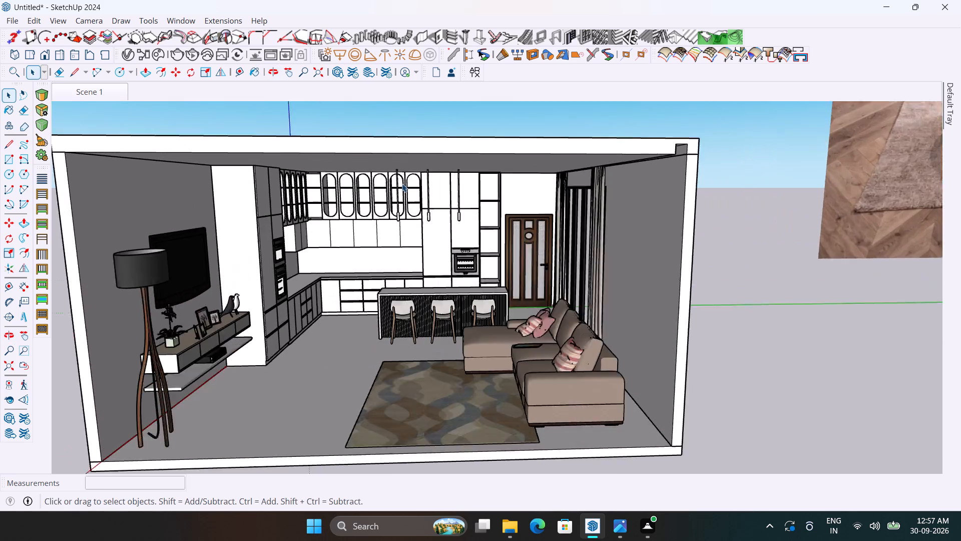
{"action": "middle_click_drag", "start_coordinate": [421, 202], "coordinate": [364, 193]}
{"action": "scroll", "coordinate": [331, 189], "scroll_direction": "up", "scroll_amount": 5}
{"action": "scroll", "coordinate": [342, 198], "scroll_direction": "down", "scroll_amount": 3}
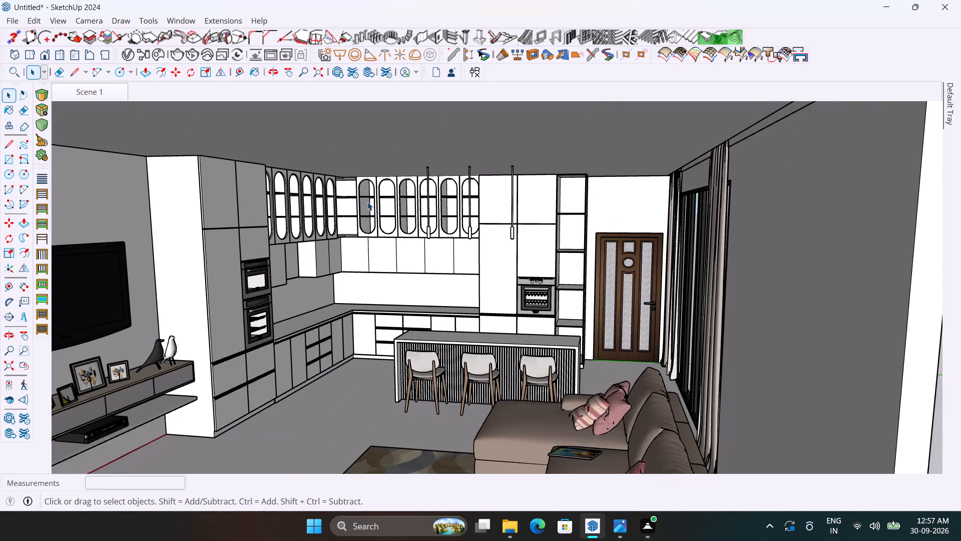
{"action": "middle_click_drag", "start_coordinate": [367, 202], "coordinate": [326, 192]}
{"action": "scroll", "coordinate": [324, 213], "scroll_direction": "up", "scroll_amount": 5}
{"action": "scroll", "coordinate": [525, 281], "scroll_direction": "up", "scroll_amount": 4}
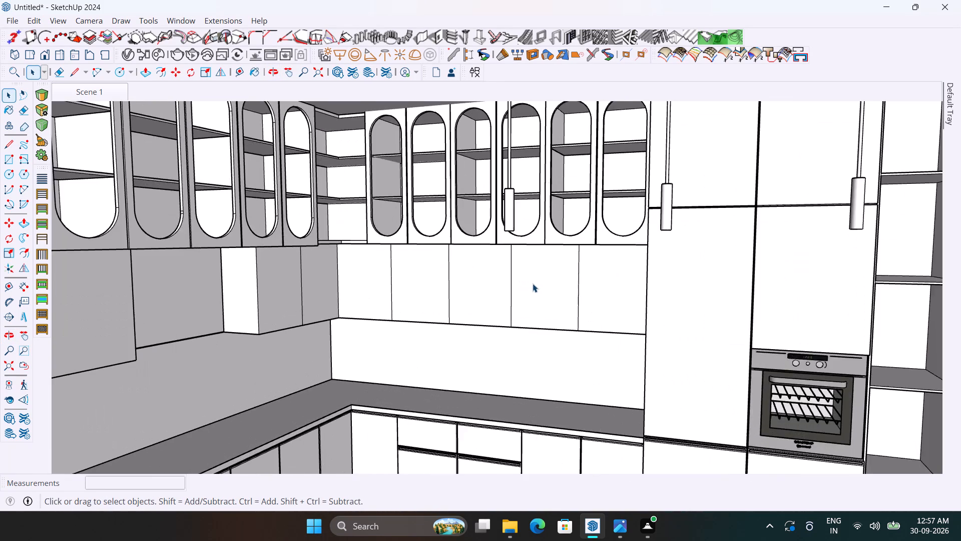
Open the group of plain wall cabinets below the arched cabinets for editing.
{"action": "scroll", "coordinate": [533, 284], "scroll_direction": "up", "scroll_amount": 6}
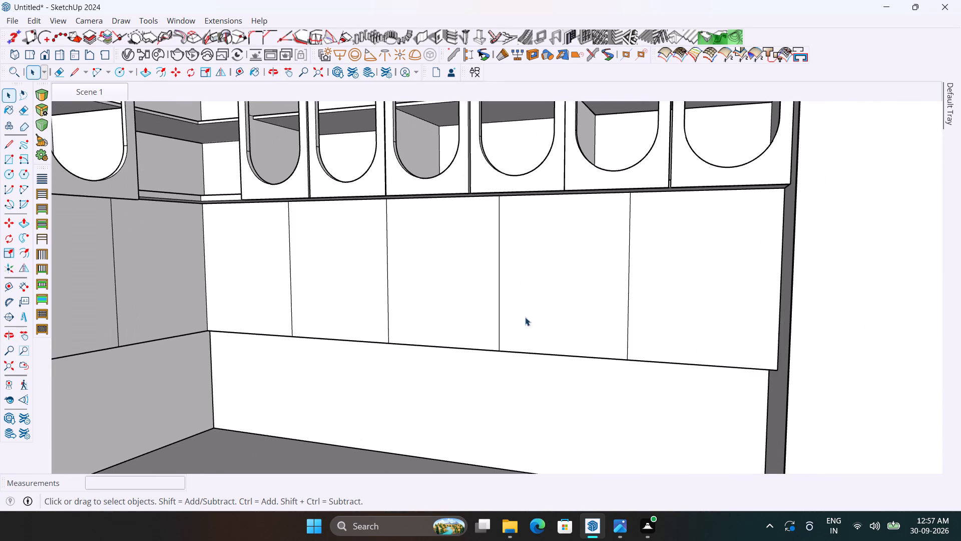
{"action": "middle_click_drag", "start_coordinate": [528, 319], "coordinate": [613, 314]}
{"action": "scroll", "coordinate": [666, 288], "scroll_direction": "up", "scroll_amount": 4}
{"action": "scroll", "coordinate": [661, 310], "scroll_direction": "down", "scroll_amount": 3}
{"action": "middle_click_drag", "start_coordinate": [657, 310], "coordinate": [640, 309]}
{"action": "scroll", "coordinate": [696, 302], "scroll_direction": "up", "scroll_amount": 1}
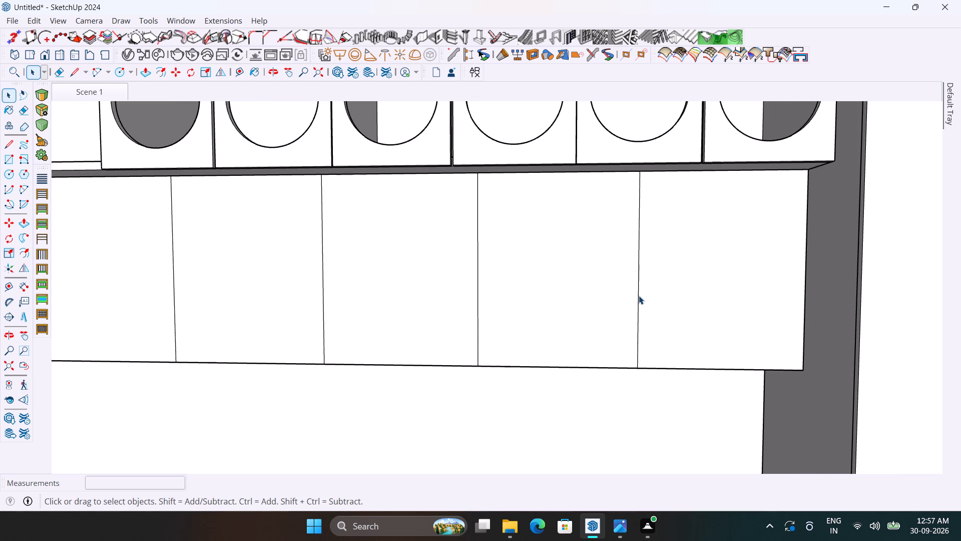
{"action": "left_click", "coordinate": [639, 296], "text": "ctrl"}
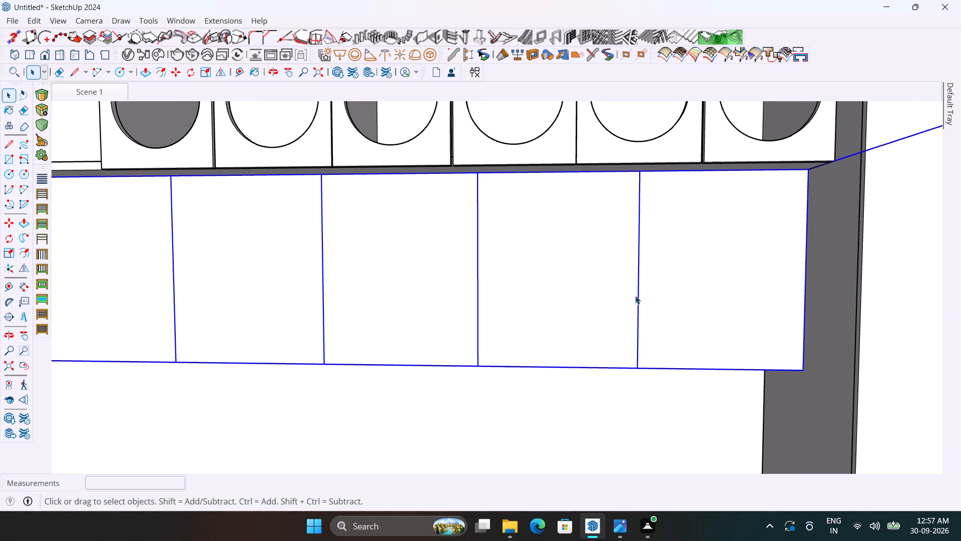
{"action": "double_click", "coordinate": [655, 293]}
{"action": "scroll", "coordinate": [655, 293], "scroll_direction": "down", "scroll_amount": 3}
{"action": "middle_click_drag", "start_coordinate": [651, 294], "coordinate": [618, 293]}
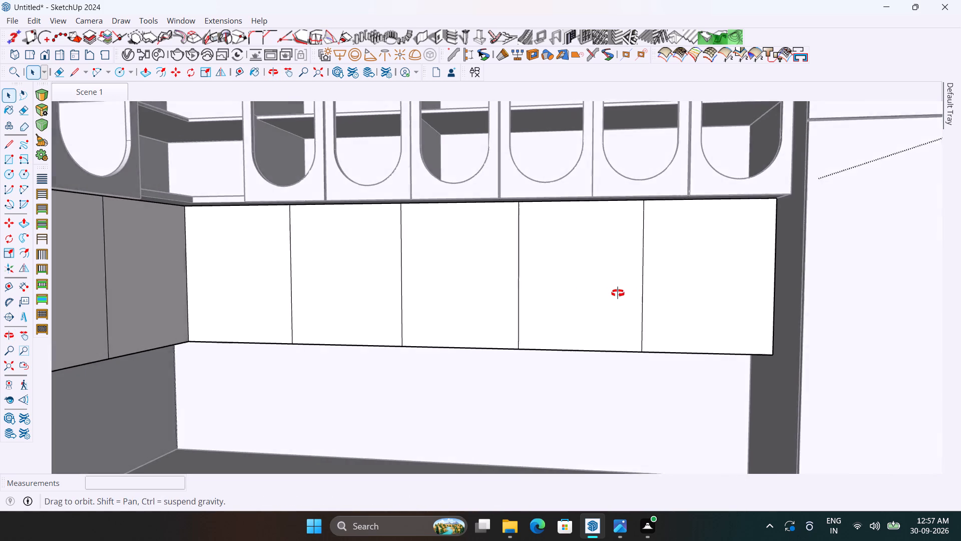
{"action": "middle_click_drag", "start_coordinate": [618, 293], "coordinate": [613, 292]}
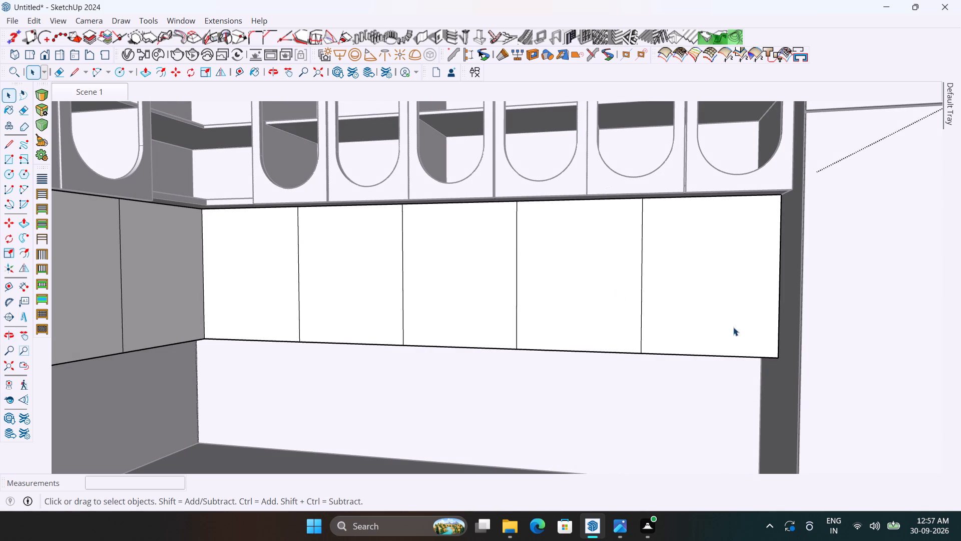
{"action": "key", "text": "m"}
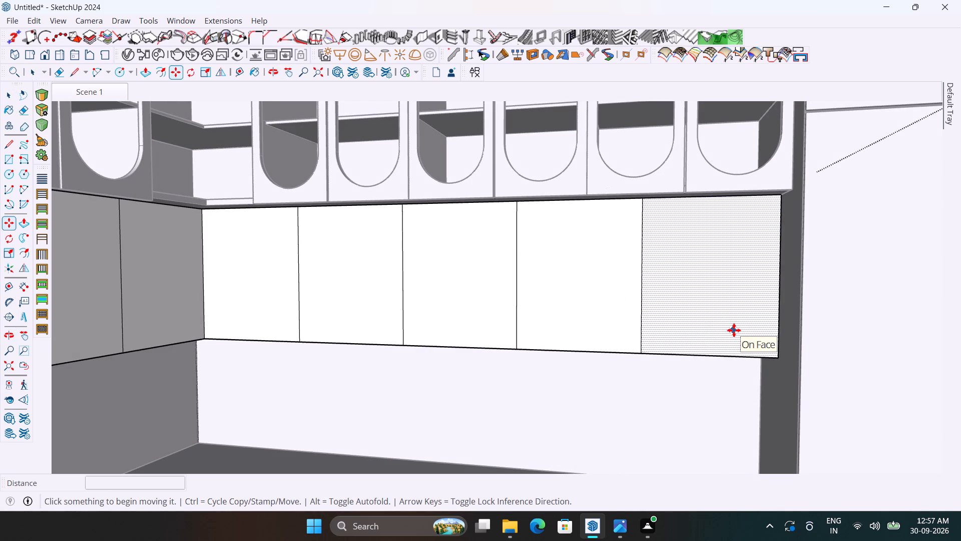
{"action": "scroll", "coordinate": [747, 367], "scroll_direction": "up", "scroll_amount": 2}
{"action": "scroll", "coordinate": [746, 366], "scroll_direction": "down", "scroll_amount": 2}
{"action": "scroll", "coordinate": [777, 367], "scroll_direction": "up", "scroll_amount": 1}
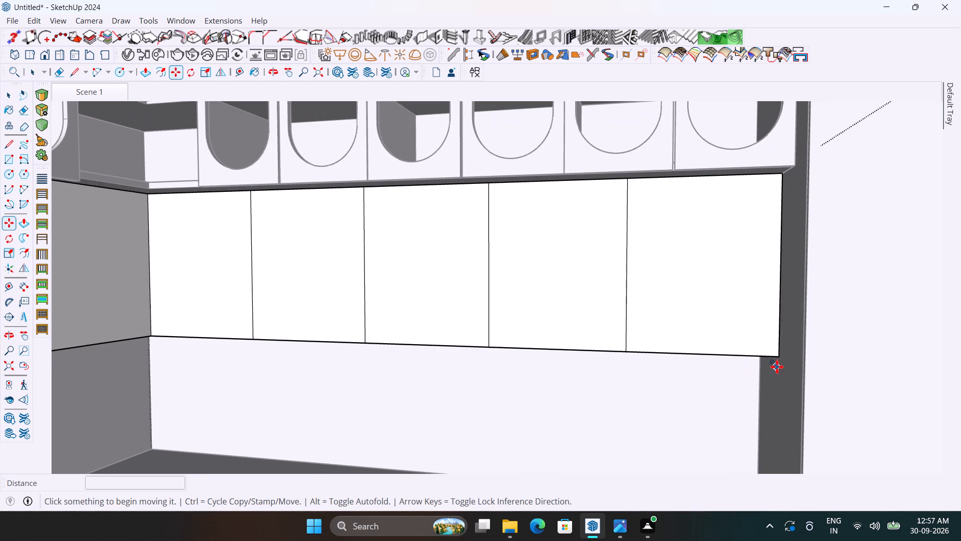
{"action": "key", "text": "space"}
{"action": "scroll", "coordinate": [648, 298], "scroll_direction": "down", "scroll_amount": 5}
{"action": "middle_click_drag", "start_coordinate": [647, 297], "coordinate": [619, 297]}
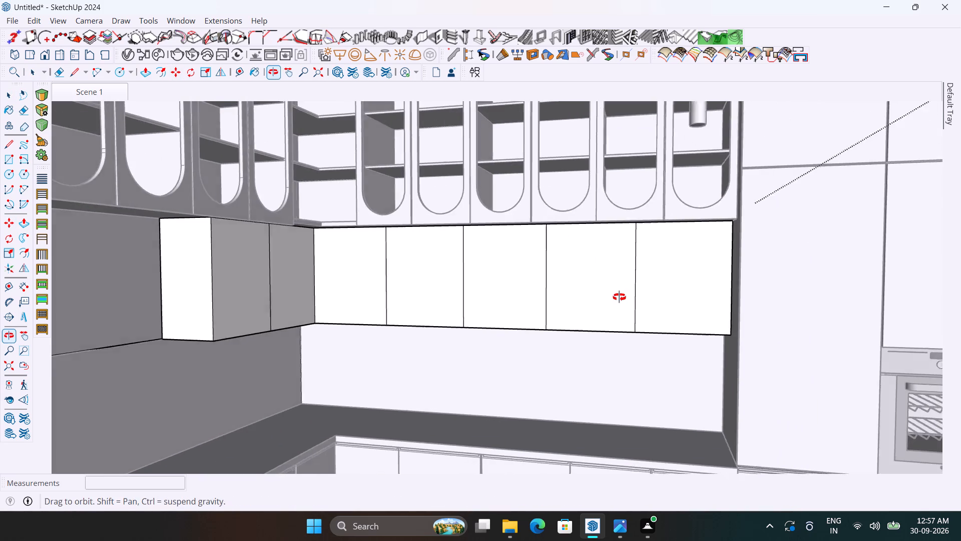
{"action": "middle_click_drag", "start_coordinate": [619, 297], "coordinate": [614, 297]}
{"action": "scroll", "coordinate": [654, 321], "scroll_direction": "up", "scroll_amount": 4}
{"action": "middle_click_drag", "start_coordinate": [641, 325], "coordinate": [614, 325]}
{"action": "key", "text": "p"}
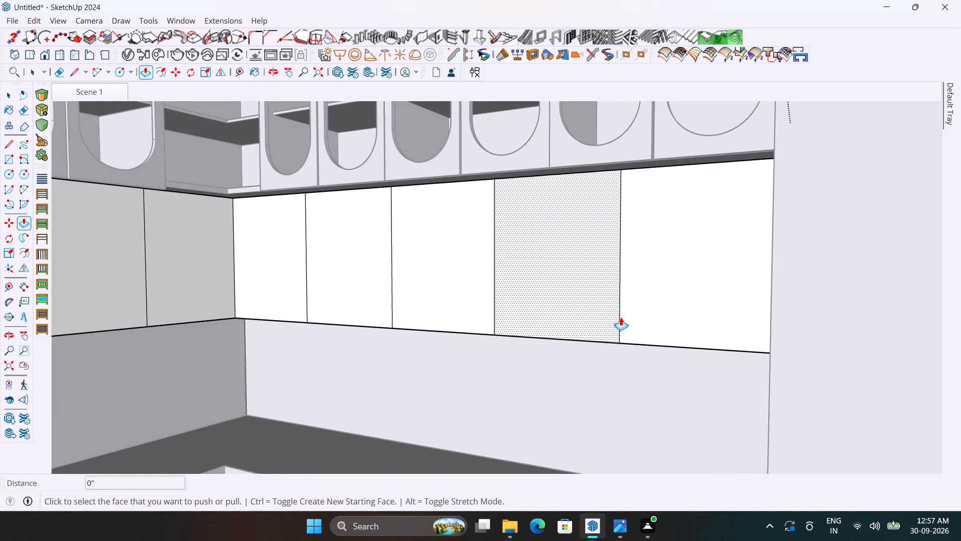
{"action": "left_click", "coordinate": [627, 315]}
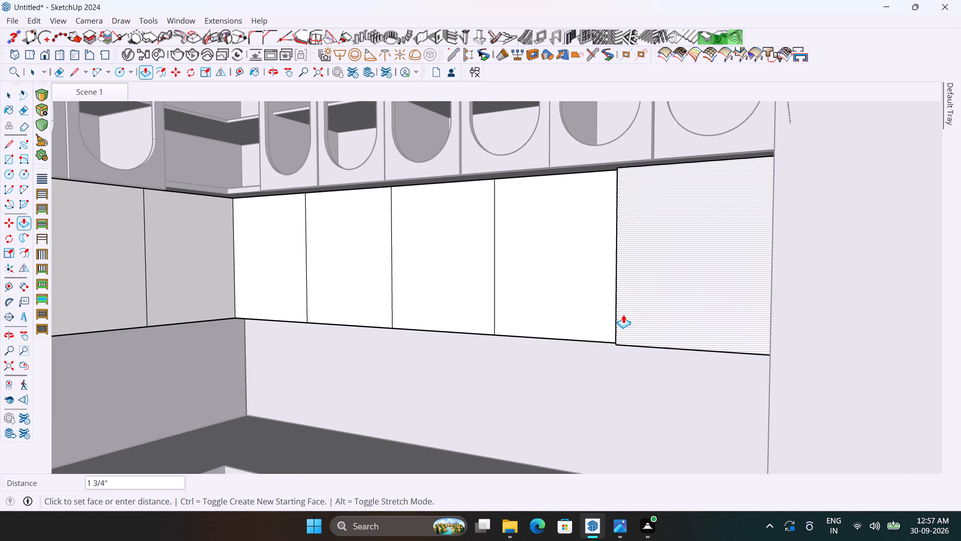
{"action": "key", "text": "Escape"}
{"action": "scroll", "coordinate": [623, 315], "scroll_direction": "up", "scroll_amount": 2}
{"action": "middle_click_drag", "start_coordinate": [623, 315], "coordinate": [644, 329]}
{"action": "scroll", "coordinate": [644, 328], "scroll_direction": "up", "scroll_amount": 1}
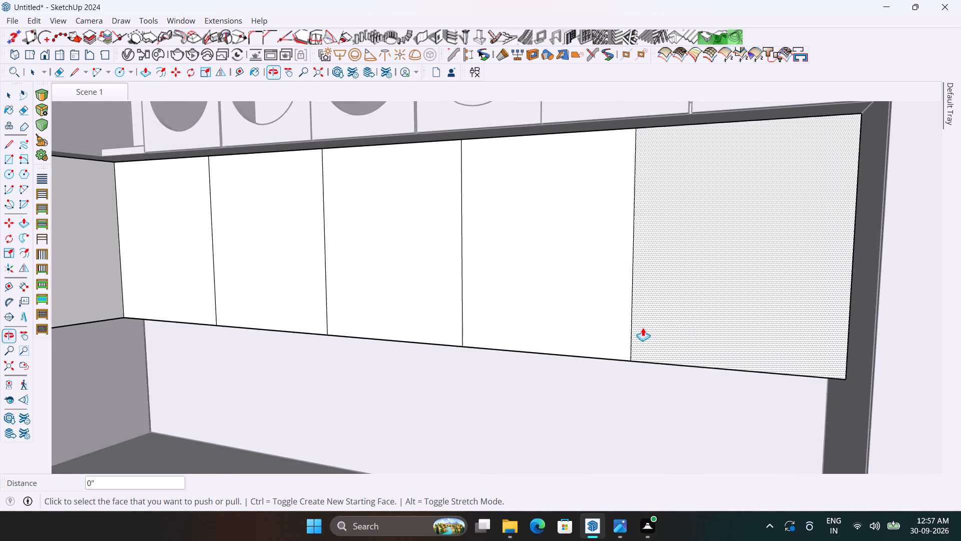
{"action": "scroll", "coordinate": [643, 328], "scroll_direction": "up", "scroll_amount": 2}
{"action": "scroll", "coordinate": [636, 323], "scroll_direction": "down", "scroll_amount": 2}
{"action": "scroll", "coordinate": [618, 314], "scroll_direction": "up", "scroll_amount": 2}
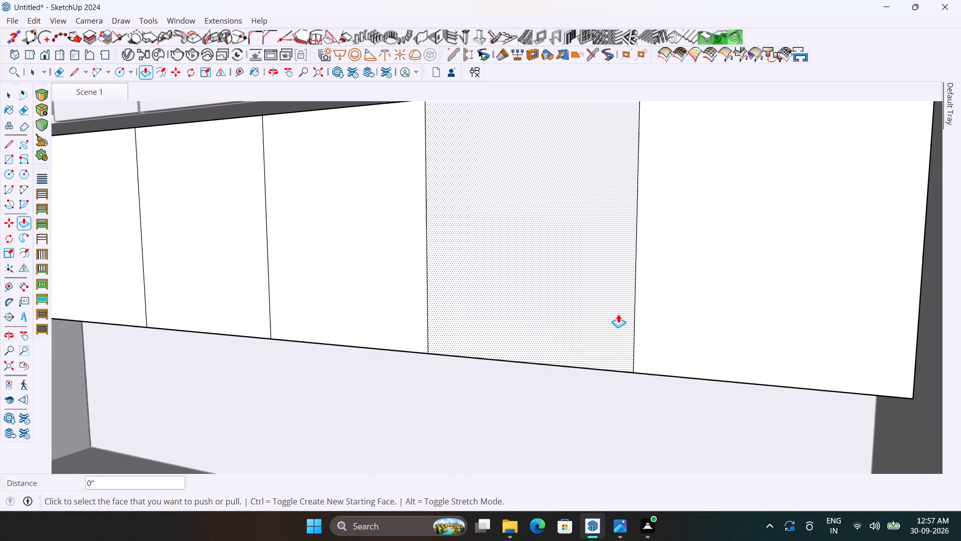
Copy the four vertical door division lines on the long cabinet front sideways by 0.15" to form narrow gaps.
{"action": "key", "text": "space"}
{"action": "scroll", "coordinate": [671, 318], "scroll_direction": "down", "scroll_amount": 3}
{"action": "middle_click_drag", "start_coordinate": [643, 315], "coordinate": [667, 329]}
{"action": "scroll", "coordinate": [651, 319], "scroll_direction": "up", "scroll_amount": 3}
{"action": "scroll", "coordinate": [651, 319], "scroll_direction": "down", "scroll_amount": 4}
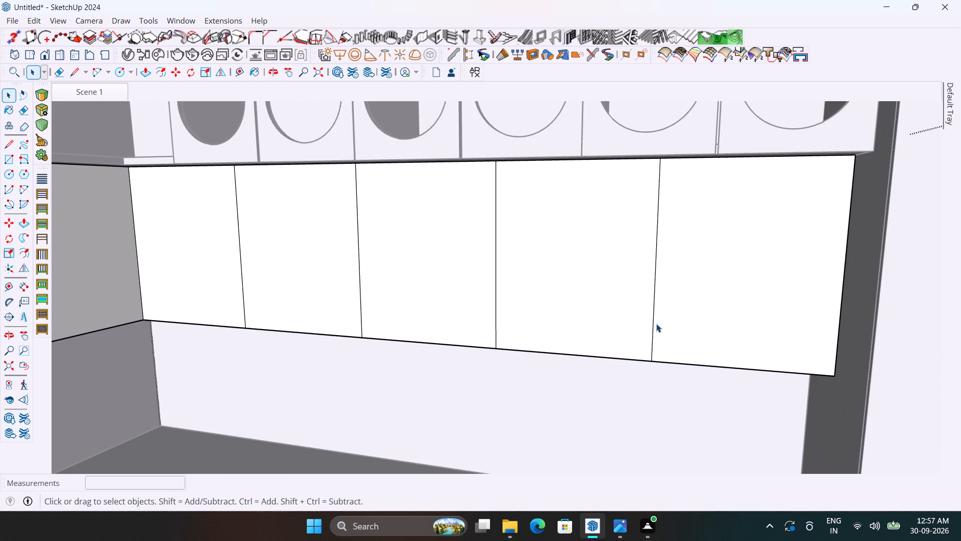
{"action": "left_click", "coordinate": [654, 319]}
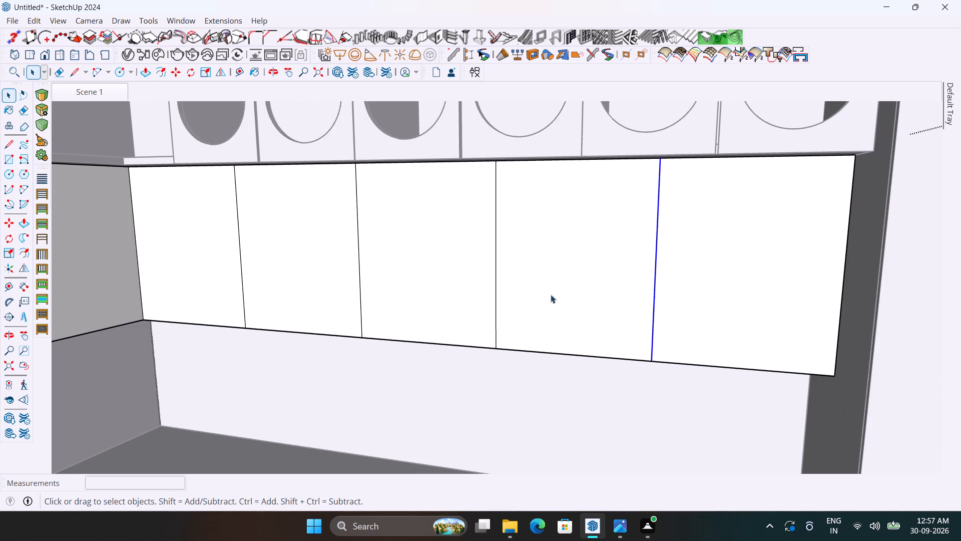
{"action": "left_click", "coordinate": [496, 291], "text": "ctrl"}
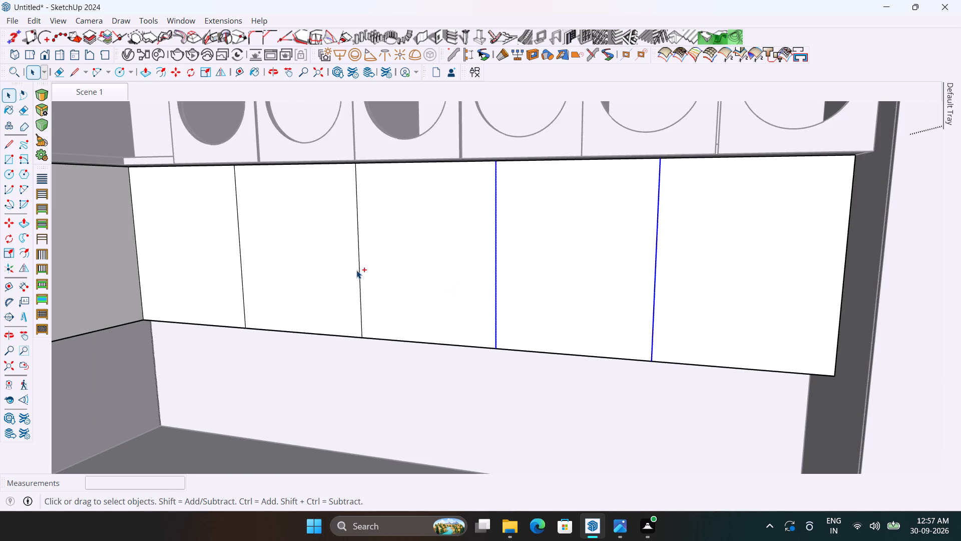
{"action": "left_click", "coordinate": [358, 270], "text": "ctrl"}
{"action": "left_click", "coordinate": [241, 263], "text": "ctrl"}
{"action": "key", "text": "m"}
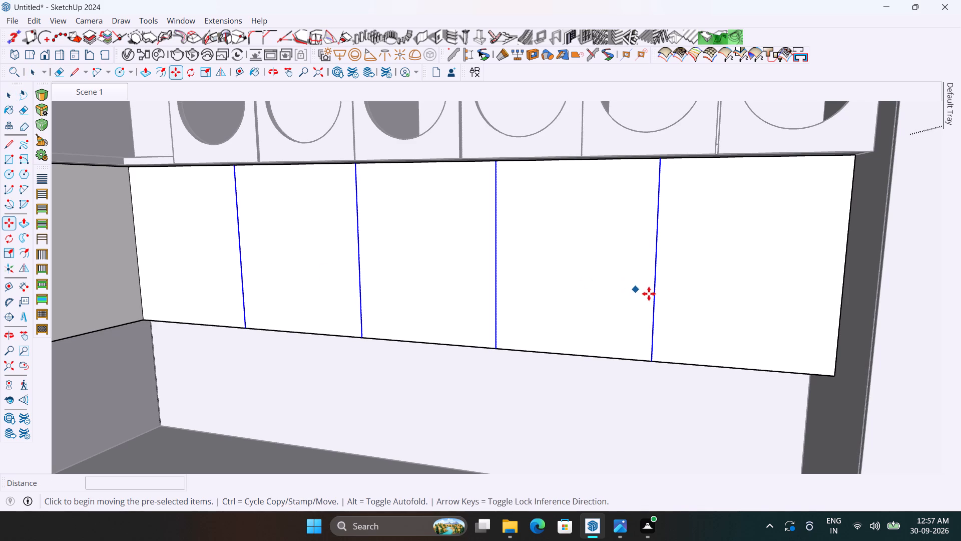
{"action": "left_click", "coordinate": [655, 294], "text": "ctrl"}
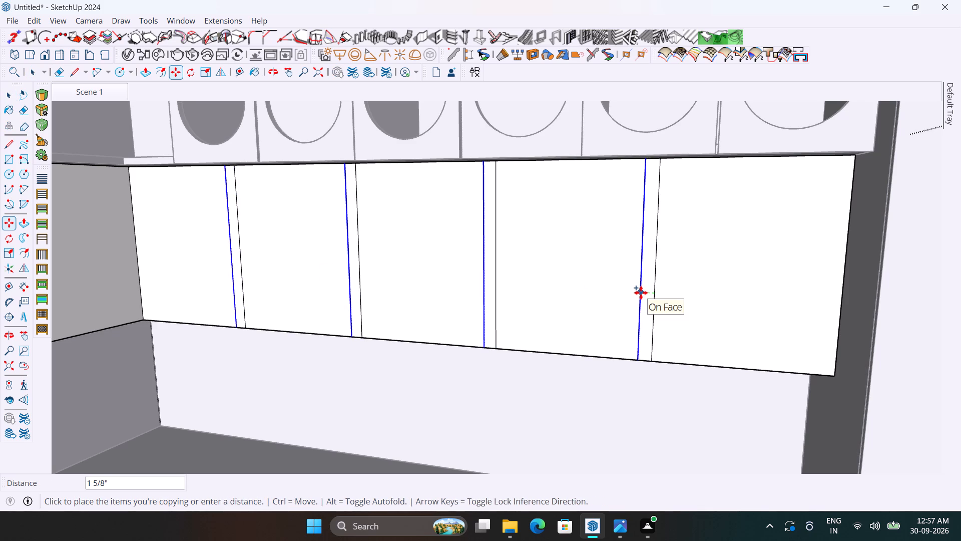
{"action": "type", "text": "0.15"}
{"action": "key", "text": "Return"}
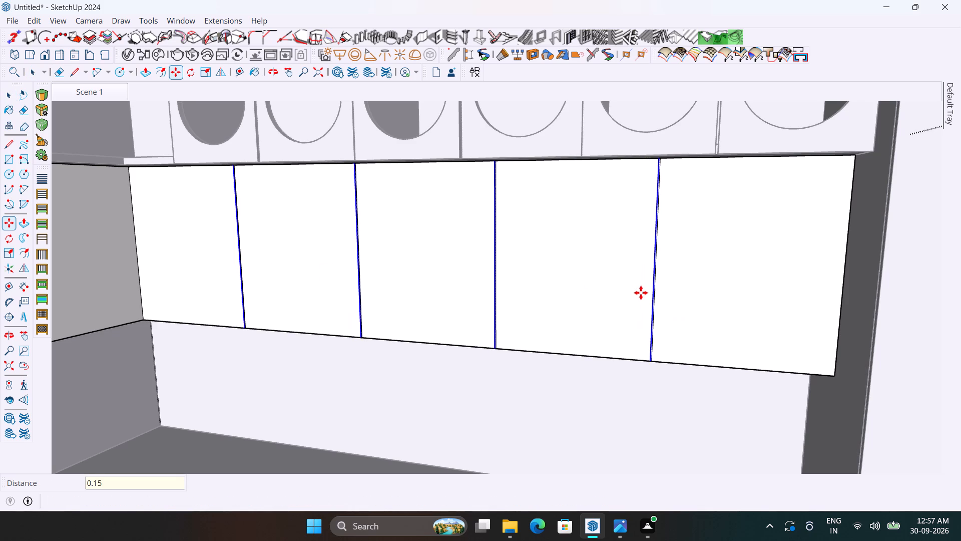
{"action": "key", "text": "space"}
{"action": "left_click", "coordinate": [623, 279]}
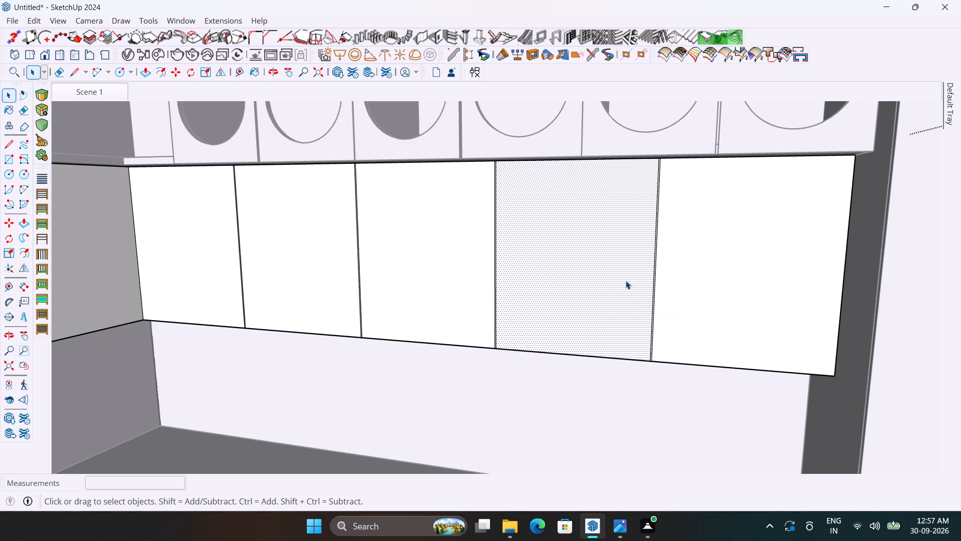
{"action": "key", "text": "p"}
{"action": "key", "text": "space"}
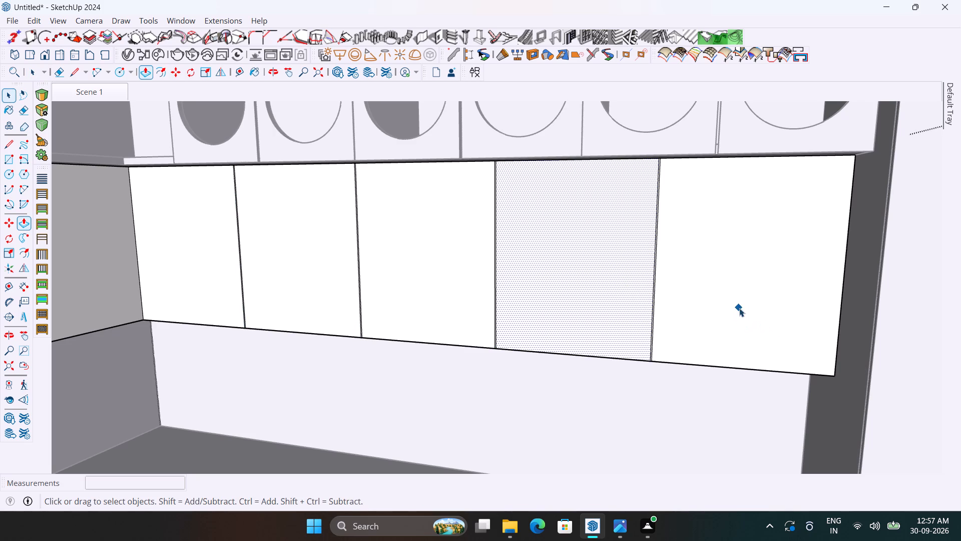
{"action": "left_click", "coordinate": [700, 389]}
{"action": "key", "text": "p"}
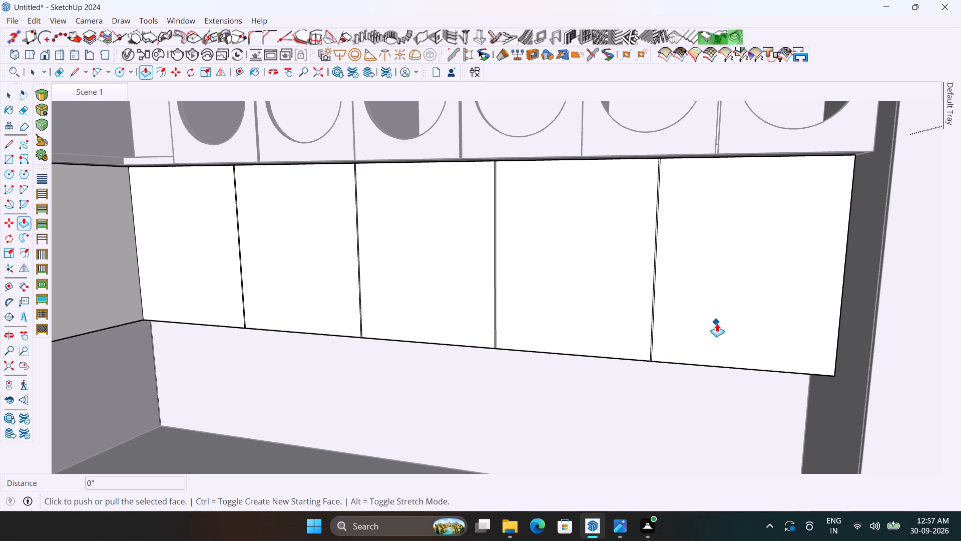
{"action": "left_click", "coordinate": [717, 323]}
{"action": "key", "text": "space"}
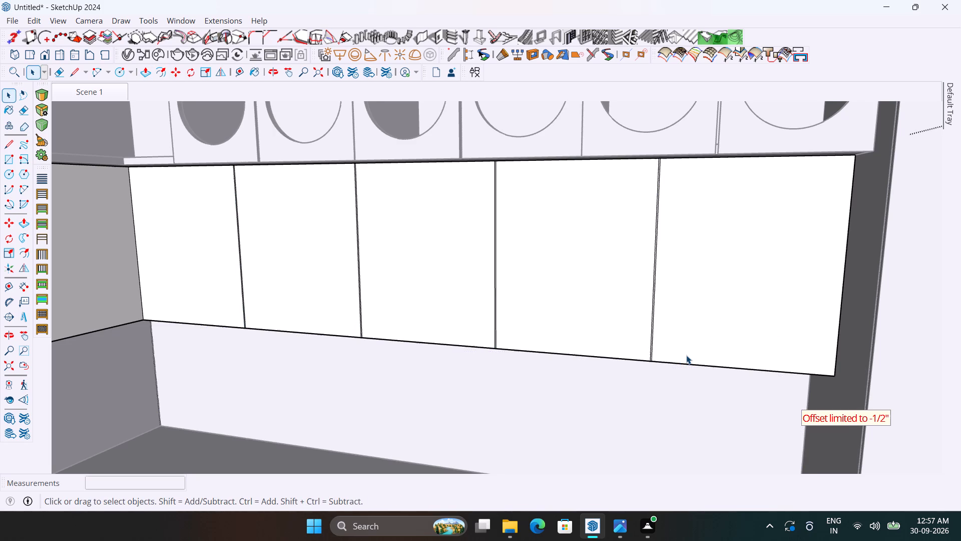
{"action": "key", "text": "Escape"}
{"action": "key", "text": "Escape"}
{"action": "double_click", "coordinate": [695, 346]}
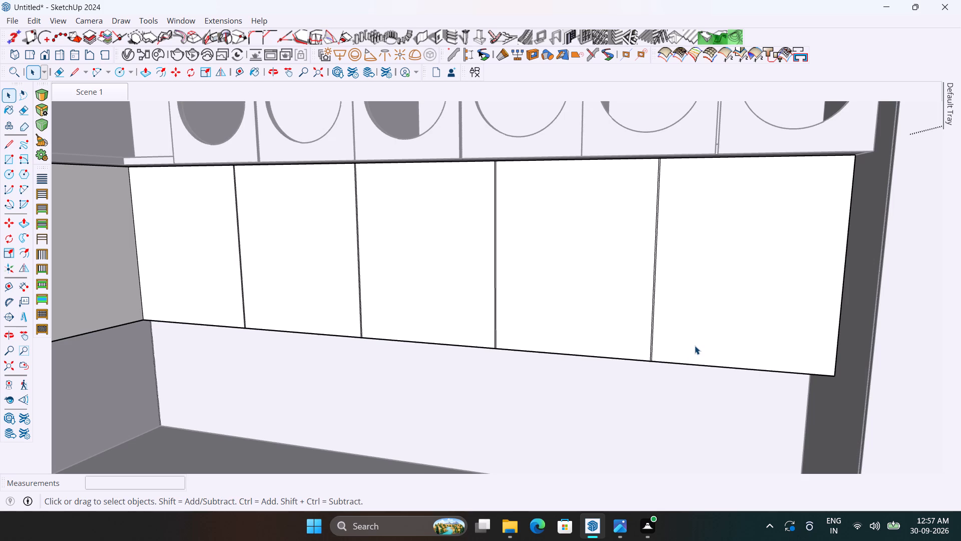
Pull the five door faces of the long plain cabinet run forward by 0.75", leaving the narrow gaps recessed.
{"action": "key", "text": "p"}
{"action": "left_click", "coordinate": [700, 339]}
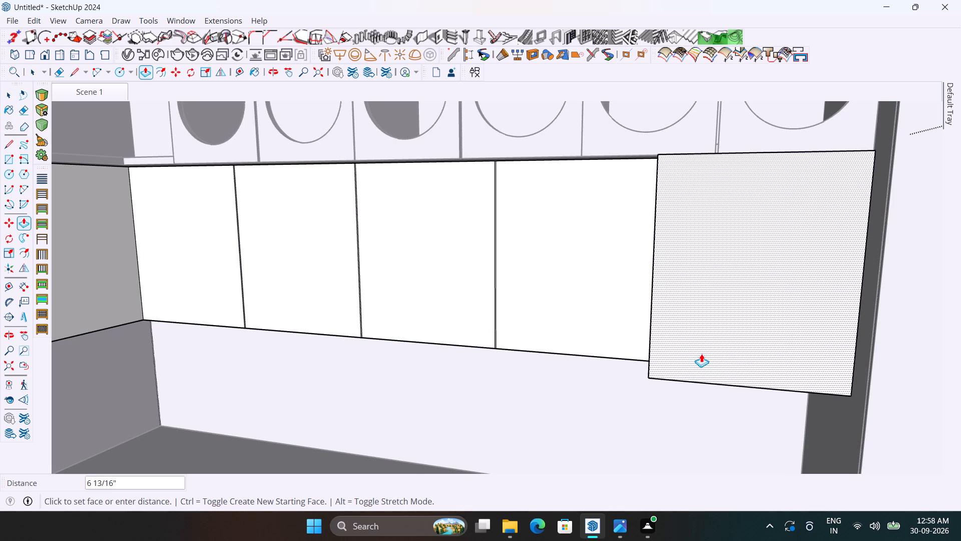
{"action": "type", "text": "0.75"}
{"action": "key", "text": "Return"}
{"action": "double_click", "coordinate": [637, 327]}
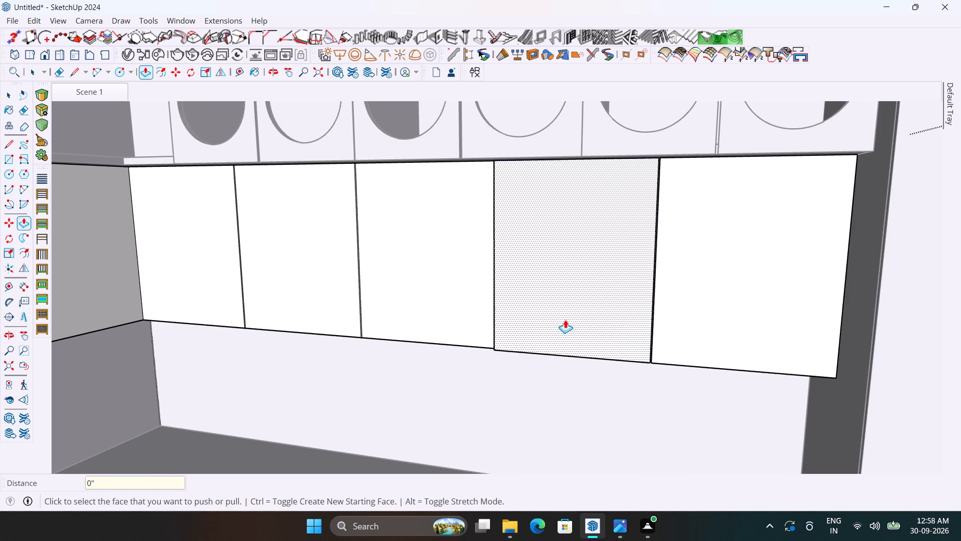
{"action": "double_click", "coordinate": [465, 306]}
{"action": "double_click", "coordinate": [324, 286]}
{"action": "middle_click_drag", "start_coordinate": [263, 300], "coordinate": [469, 274]}
{"action": "scroll", "coordinate": [208, 324], "scroll_direction": "up", "scroll_amount": 3}
{"action": "double_click", "coordinate": [192, 341]}
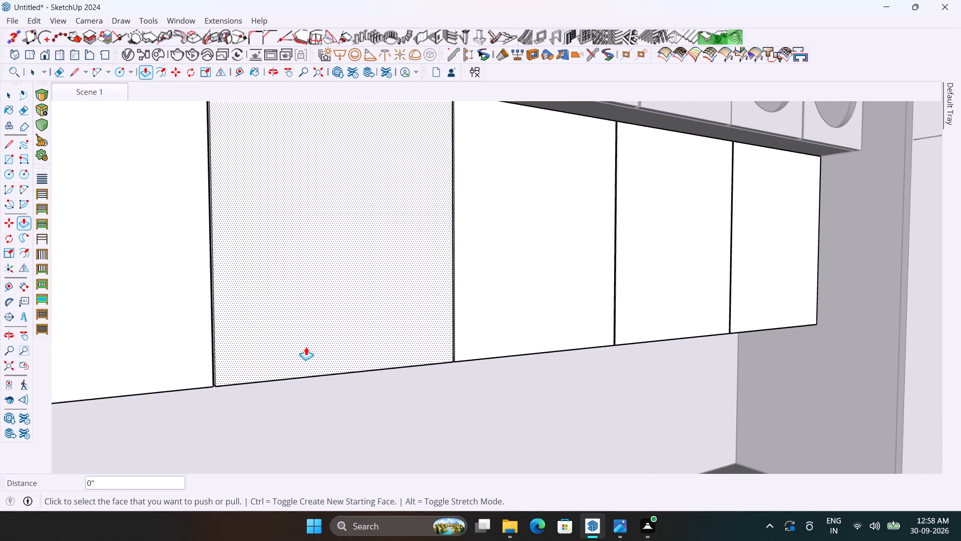
Draw a line about 1' 7 11/16" long on the cabinet underside, from the last door gap's inner corner to the end edge.
{"action": "scroll", "coordinate": [359, 354], "scroll_direction": "down", "scroll_amount": 3}
{"action": "middle_click_drag", "start_coordinate": [497, 369], "coordinate": [428, 244]}
{"action": "scroll", "coordinate": [512, 251], "scroll_direction": "up", "scroll_amount": 3}
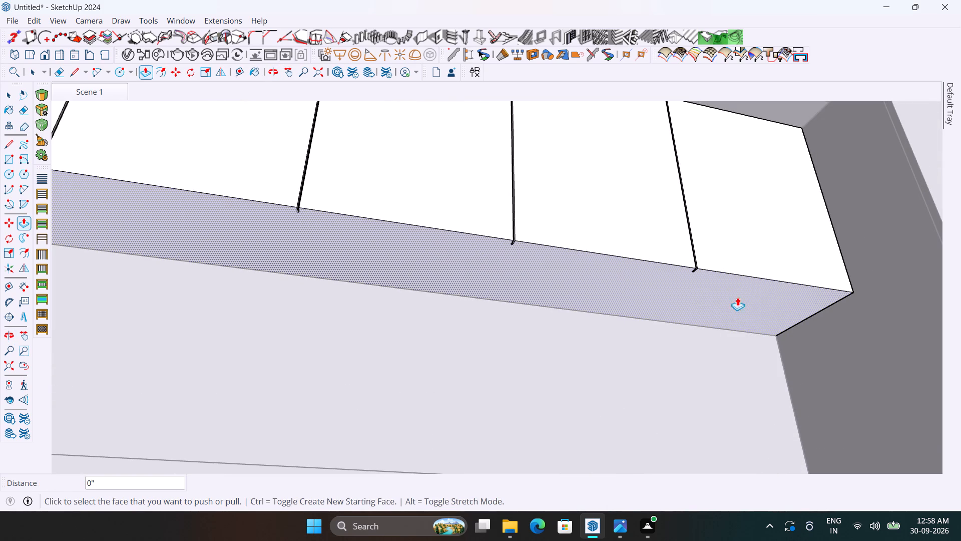
{"action": "key", "text": "l"}
{"action": "scroll", "coordinate": [813, 297], "scroll_direction": "up", "scroll_amount": 8}
{"action": "scroll", "coordinate": [713, 301], "scroll_direction": "up", "scroll_amount": 1}
{"action": "middle_click_drag", "start_coordinate": [713, 301], "coordinate": [714, 301]}
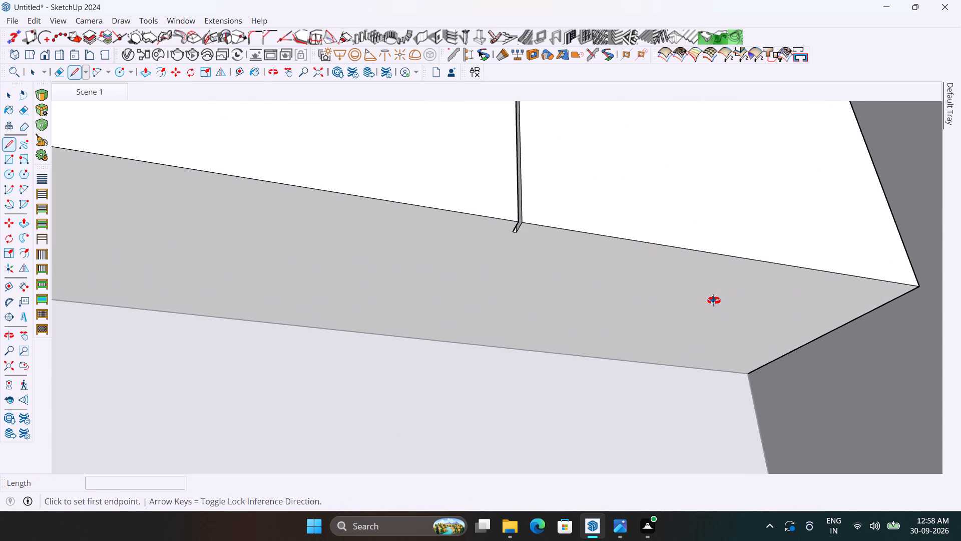
{"action": "middle_click_drag", "start_coordinate": [714, 301], "coordinate": [721, 244]}
{"action": "scroll", "coordinate": [515, 191], "scroll_direction": "down", "scroll_amount": 3}
{"action": "scroll", "coordinate": [521, 152], "scroll_direction": "up", "scroll_amount": 2}
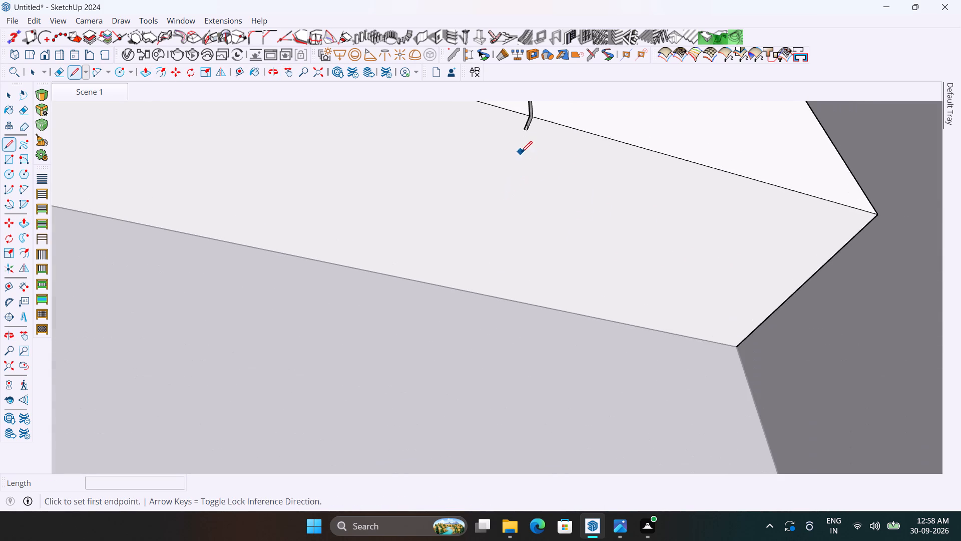
{"action": "left_click", "coordinate": [529, 131]}
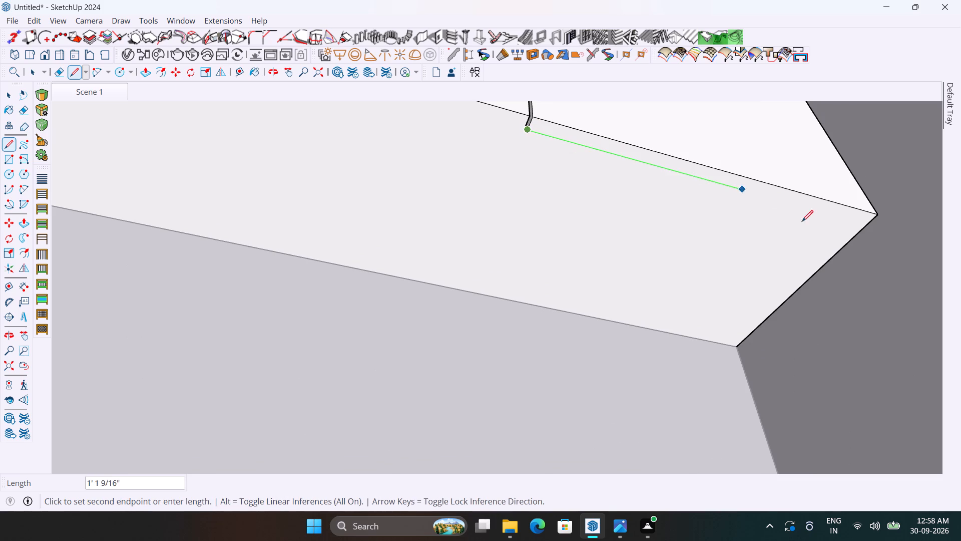
{"action": "left_click", "coordinate": [862, 228]}
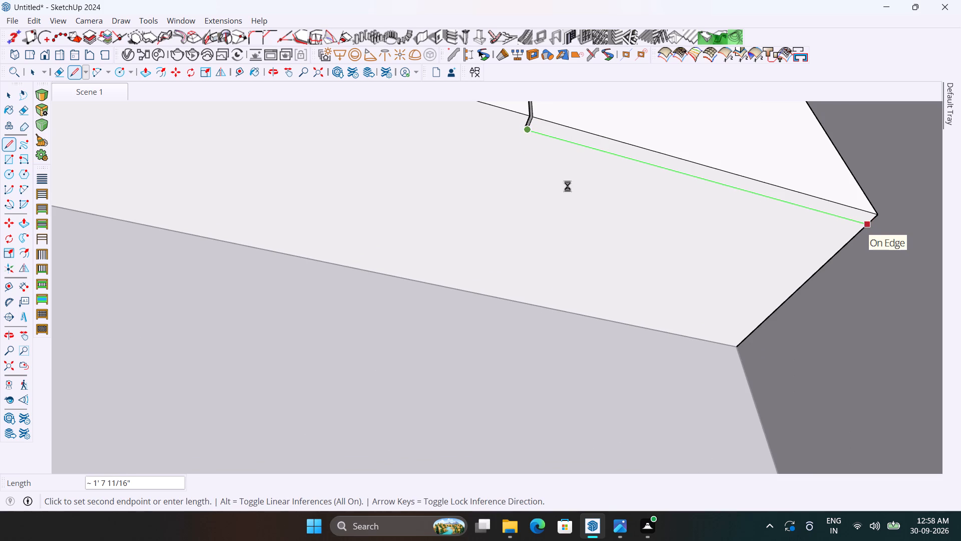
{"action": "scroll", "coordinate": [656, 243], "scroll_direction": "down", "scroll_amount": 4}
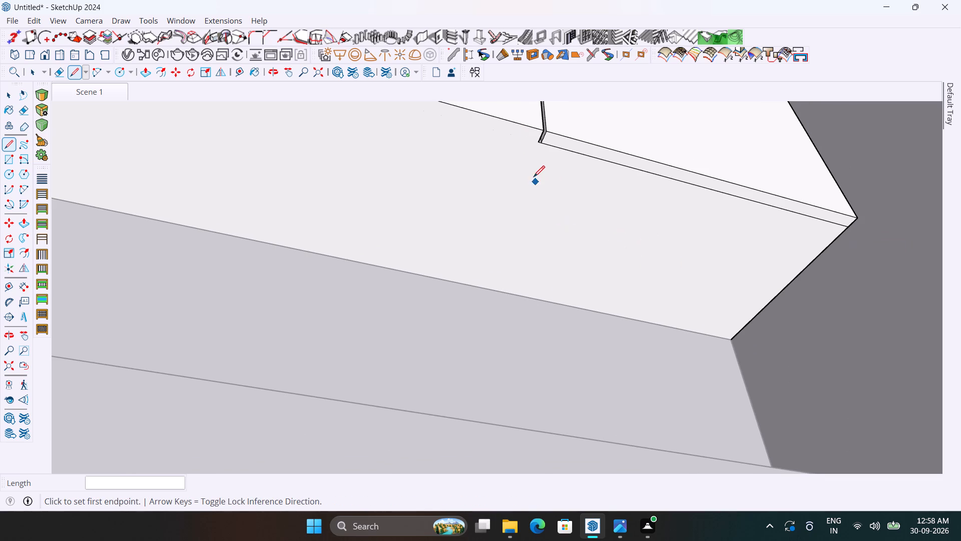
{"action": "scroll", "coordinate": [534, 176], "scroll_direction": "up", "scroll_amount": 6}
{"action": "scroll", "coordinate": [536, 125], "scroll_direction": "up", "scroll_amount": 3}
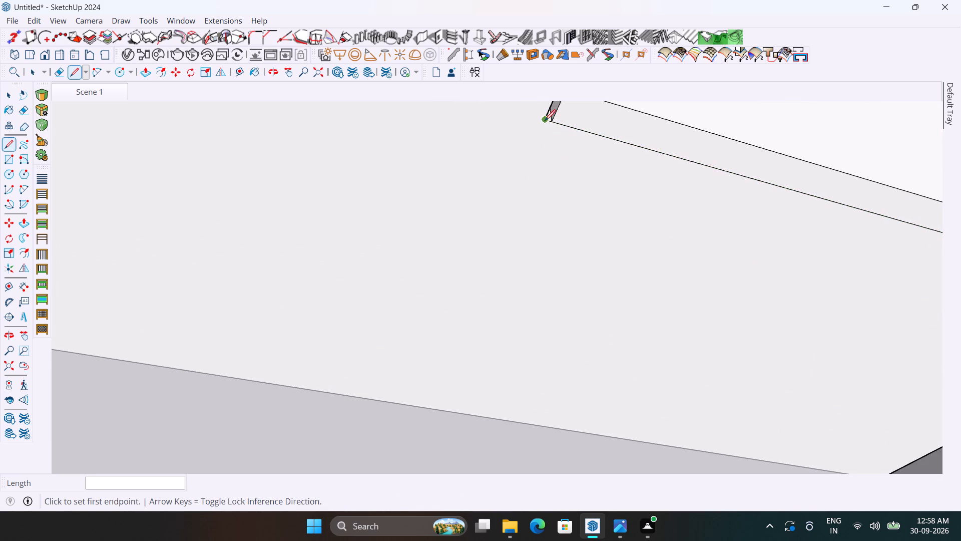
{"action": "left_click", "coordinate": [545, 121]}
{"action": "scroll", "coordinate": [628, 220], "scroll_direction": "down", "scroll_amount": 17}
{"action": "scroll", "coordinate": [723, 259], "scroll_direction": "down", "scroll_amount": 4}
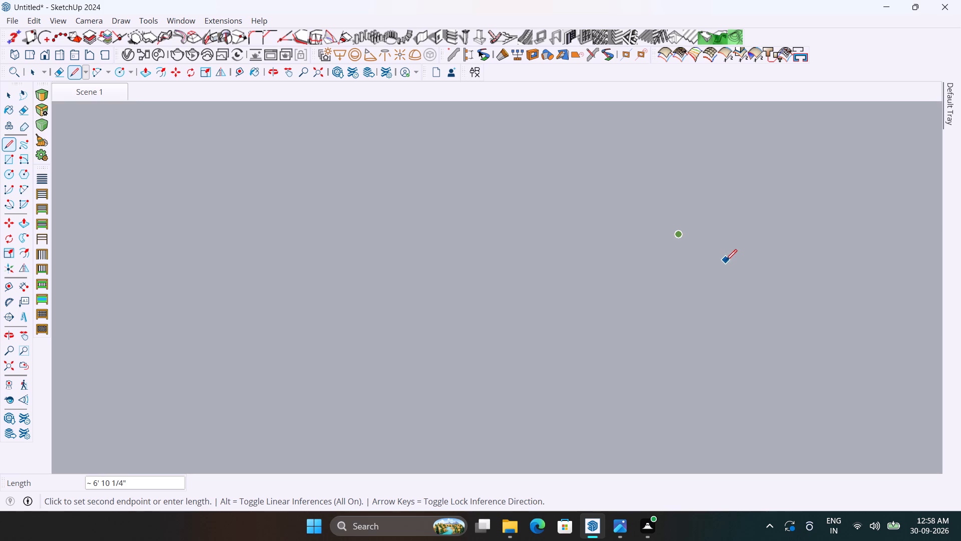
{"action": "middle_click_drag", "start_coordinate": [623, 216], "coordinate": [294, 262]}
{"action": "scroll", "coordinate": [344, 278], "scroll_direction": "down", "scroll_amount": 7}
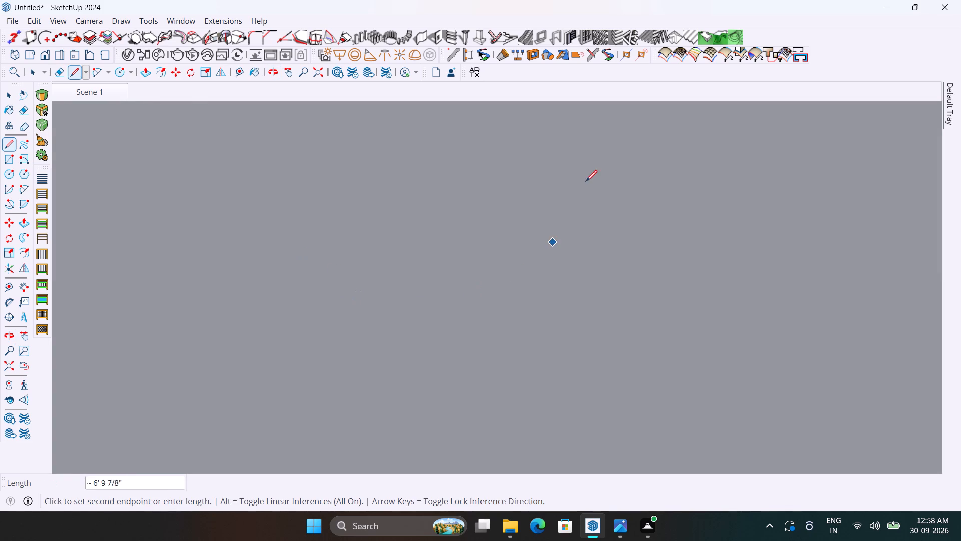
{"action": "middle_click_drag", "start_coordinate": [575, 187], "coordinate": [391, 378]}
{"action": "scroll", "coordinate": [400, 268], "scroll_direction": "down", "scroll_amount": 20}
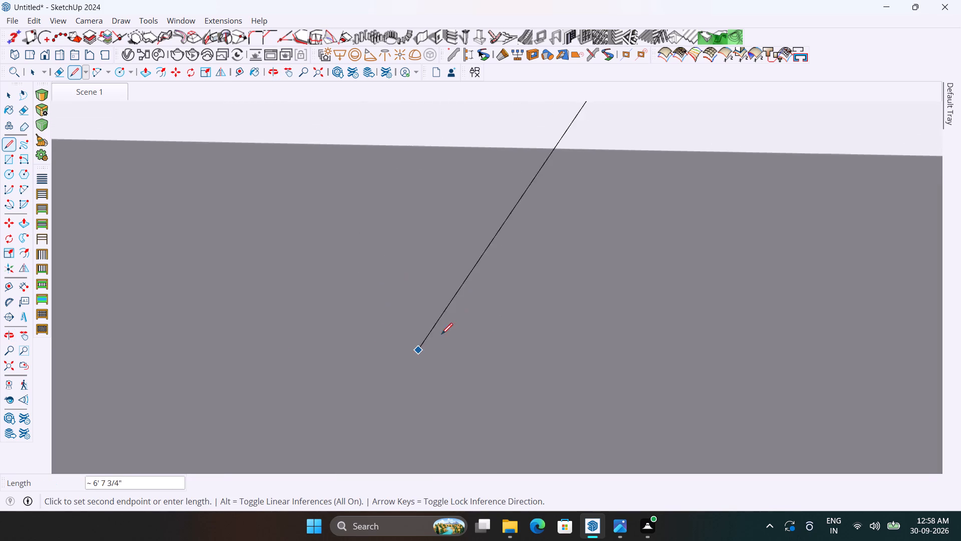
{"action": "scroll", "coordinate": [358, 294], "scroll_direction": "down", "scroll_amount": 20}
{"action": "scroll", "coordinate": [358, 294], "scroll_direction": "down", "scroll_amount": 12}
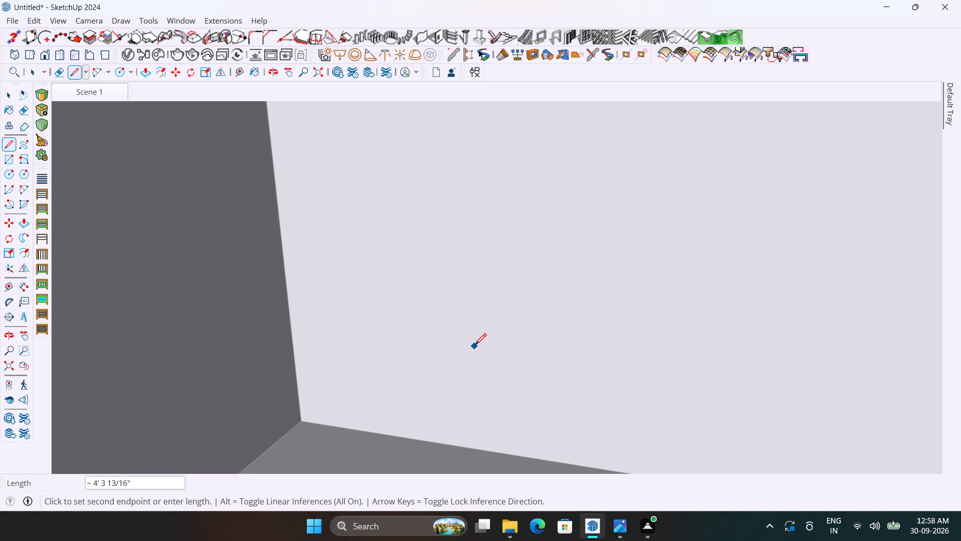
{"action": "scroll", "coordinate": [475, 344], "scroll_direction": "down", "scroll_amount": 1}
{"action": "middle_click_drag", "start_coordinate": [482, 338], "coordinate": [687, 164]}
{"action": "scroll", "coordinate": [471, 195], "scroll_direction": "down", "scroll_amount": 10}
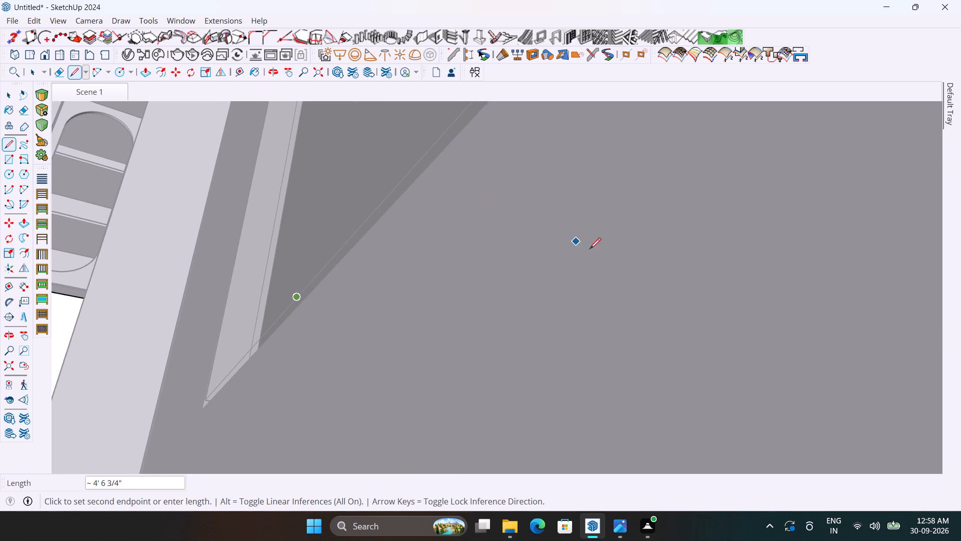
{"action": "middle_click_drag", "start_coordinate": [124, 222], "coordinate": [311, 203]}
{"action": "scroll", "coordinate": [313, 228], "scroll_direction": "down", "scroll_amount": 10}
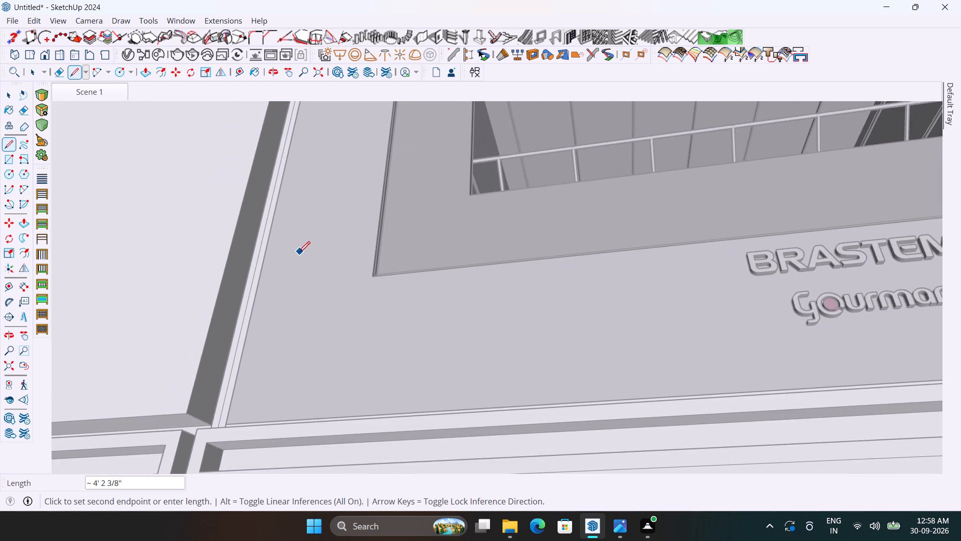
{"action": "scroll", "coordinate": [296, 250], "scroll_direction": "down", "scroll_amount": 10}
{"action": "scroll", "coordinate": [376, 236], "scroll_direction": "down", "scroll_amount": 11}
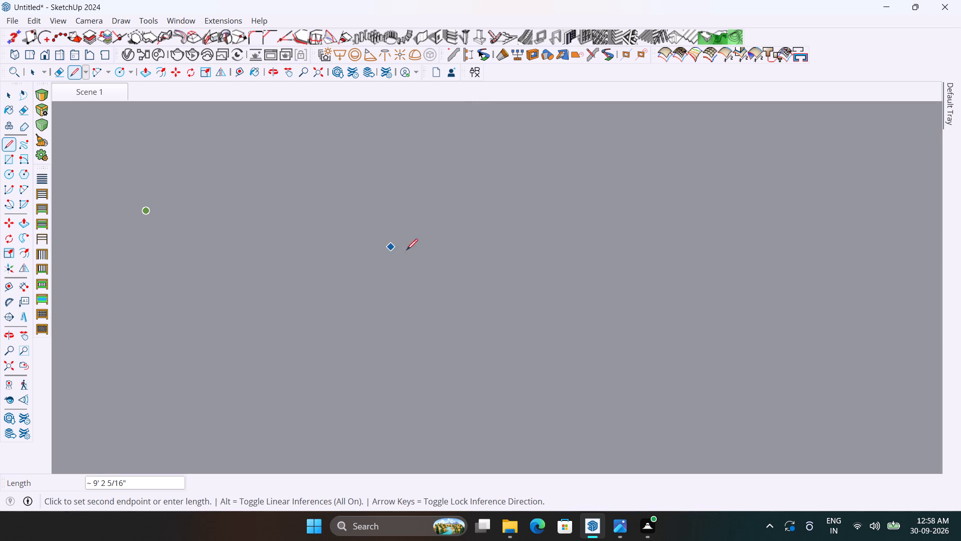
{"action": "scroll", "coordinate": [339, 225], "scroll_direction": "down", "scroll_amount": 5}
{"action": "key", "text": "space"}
Return to the saved Scene 1 view.
{"action": "left_click", "coordinate": [126, 96]}
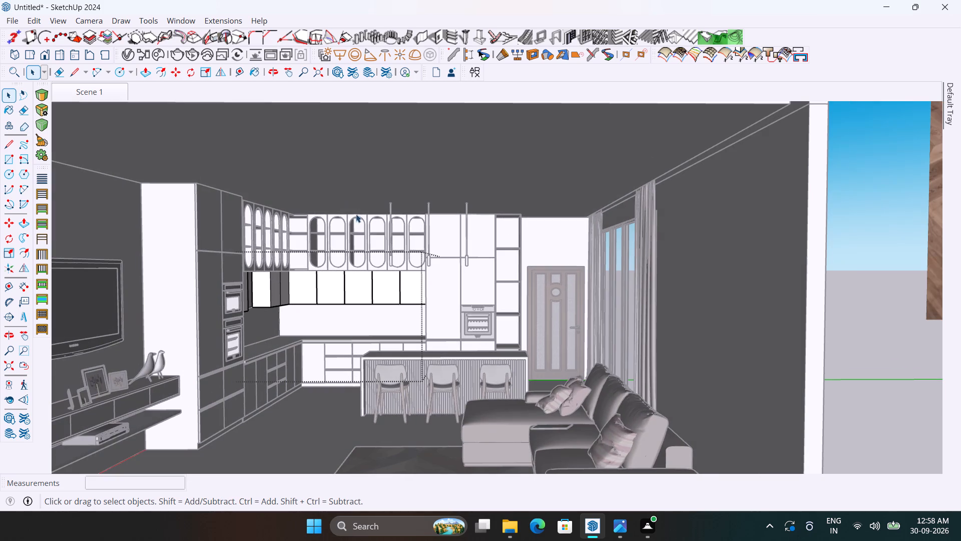
Copy the vertical edge at the inner corner of the plain wall cabinets 0.15" sideways onto the long run's first door face.
{"action": "left_click", "coordinate": [898, 339]}
{"action": "scroll", "coordinate": [218, 278], "scroll_direction": "up", "scroll_amount": 4}
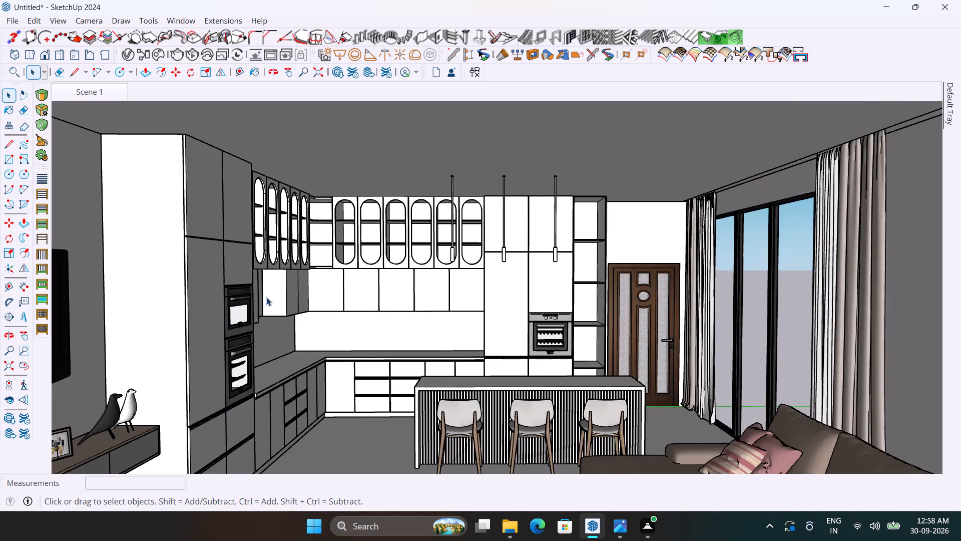
{"action": "scroll", "coordinate": [331, 325], "scroll_direction": "up", "scroll_amount": 5}
{"action": "middle_click_drag", "start_coordinate": [329, 305], "coordinate": [323, 177]}
{"action": "middle_click_drag", "start_coordinate": [308, 325], "coordinate": [298, 368]}
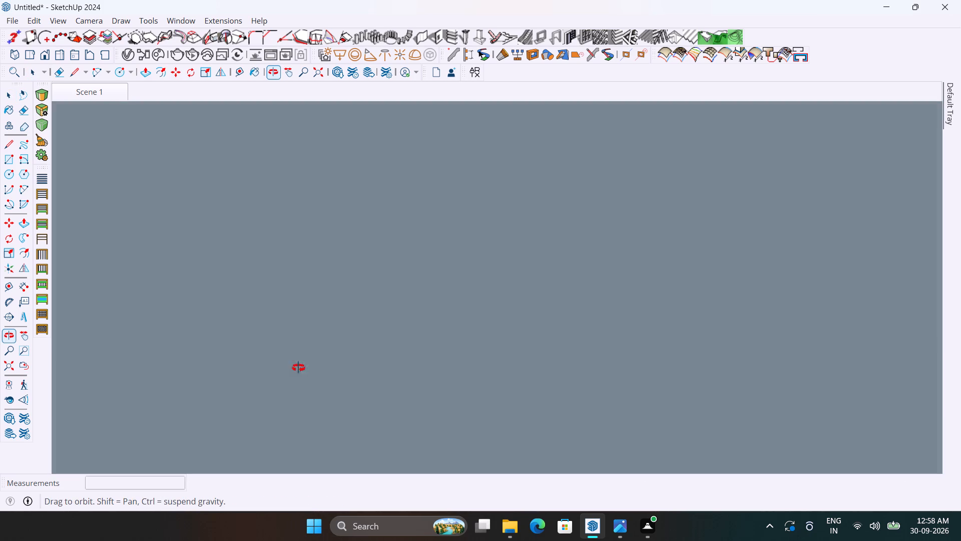
{"action": "middle_click_drag", "start_coordinate": [298, 368], "coordinate": [300, 431]}
{"action": "scroll", "coordinate": [291, 318], "scroll_direction": "down", "scroll_amount": 5}
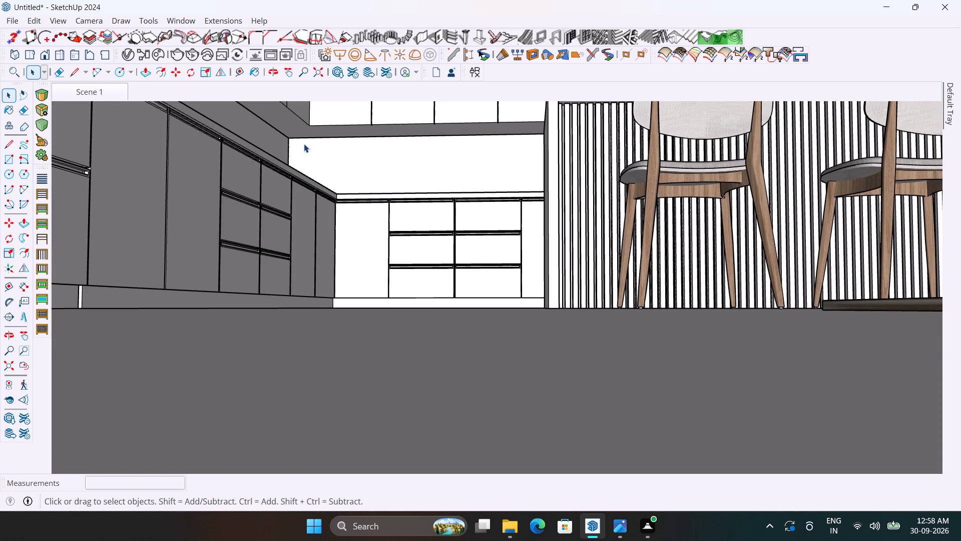
{"action": "scroll", "coordinate": [304, 144], "scroll_direction": "up", "scroll_amount": 6}
{"action": "middle_click_drag", "start_coordinate": [342, 128], "coordinate": [341, 105]}
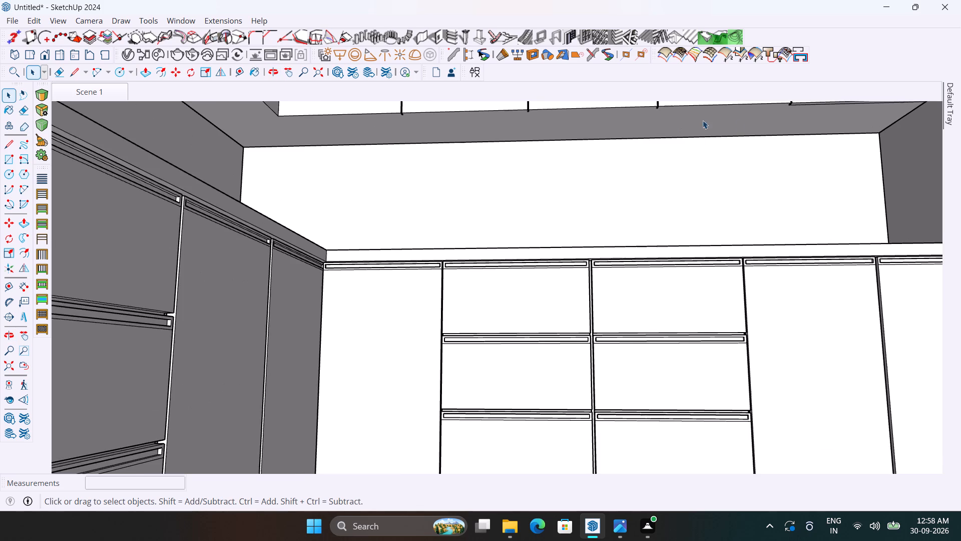
{"action": "scroll", "coordinate": [668, 124], "scroll_direction": "up", "scroll_amount": 1}
{"action": "scroll", "coordinate": [638, 199], "scroll_direction": "down", "scroll_amount": 1}
{"action": "scroll", "coordinate": [561, 225], "scroll_direction": "down", "scroll_amount": 3}
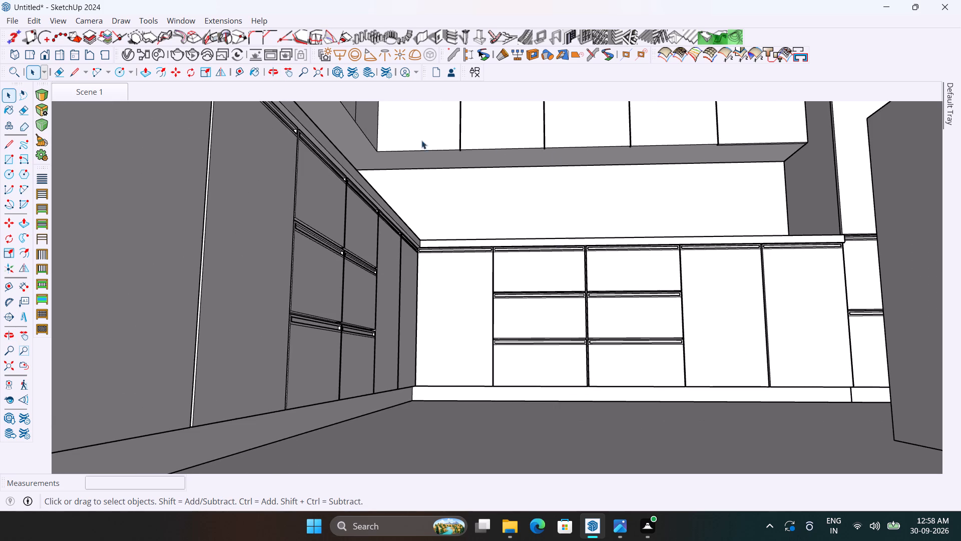
{"action": "scroll", "coordinate": [401, 135], "scroll_direction": "up", "scroll_amount": 2}
{"action": "middle_click_drag", "start_coordinate": [357, 147], "coordinate": [301, 314]}
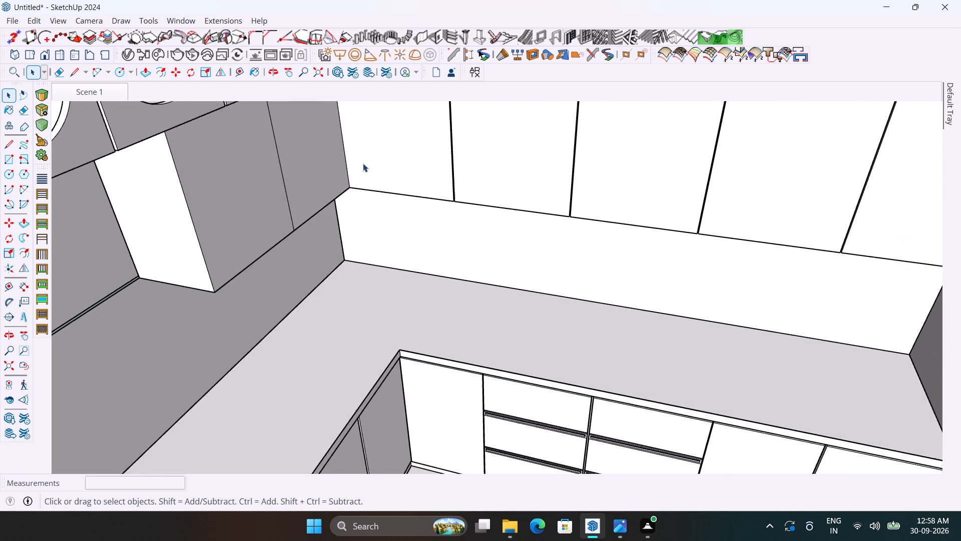
{"action": "scroll", "coordinate": [353, 119], "scroll_direction": "up", "scroll_amount": 3}
{"action": "scroll", "coordinate": [336, 166], "scroll_direction": "up", "scroll_amount": 2}
{"action": "key", "text": "m"}
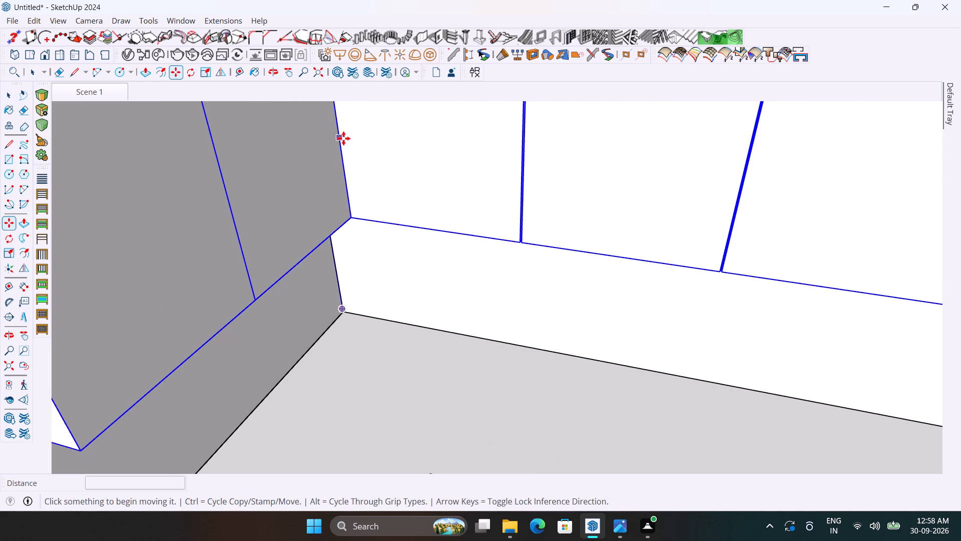
{"action": "key", "text": "space"}
{"action": "double_click", "coordinate": [370, 151]}
{"action": "key", "text": "m"}
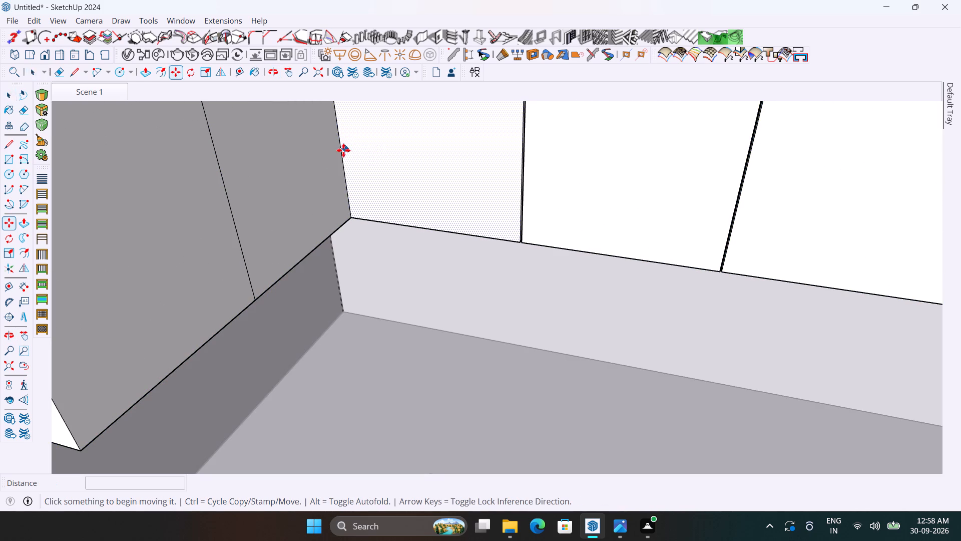
{"action": "left_click", "coordinate": [340, 153], "text": "ctrl"}
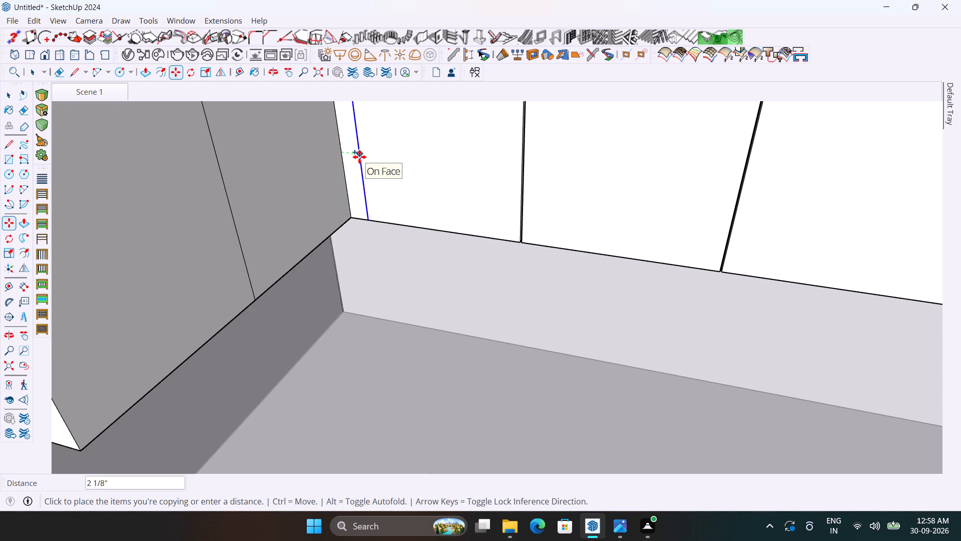
{"action": "type", "text": "0.15"}
{"action": "key", "text": "Return"}
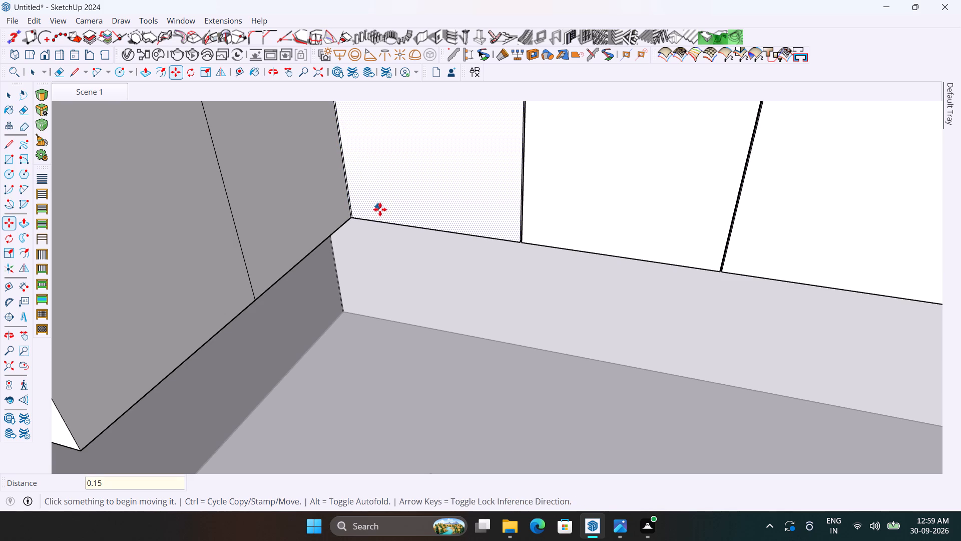
{"action": "key", "text": "space"}
Push the narrow strip at the inner cabinet corner back to the depth of the neighbouring door gap on the long run.
{"action": "middle_click_drag", "start_coordinate": [477, 241], "coordinate": [465, 210]}
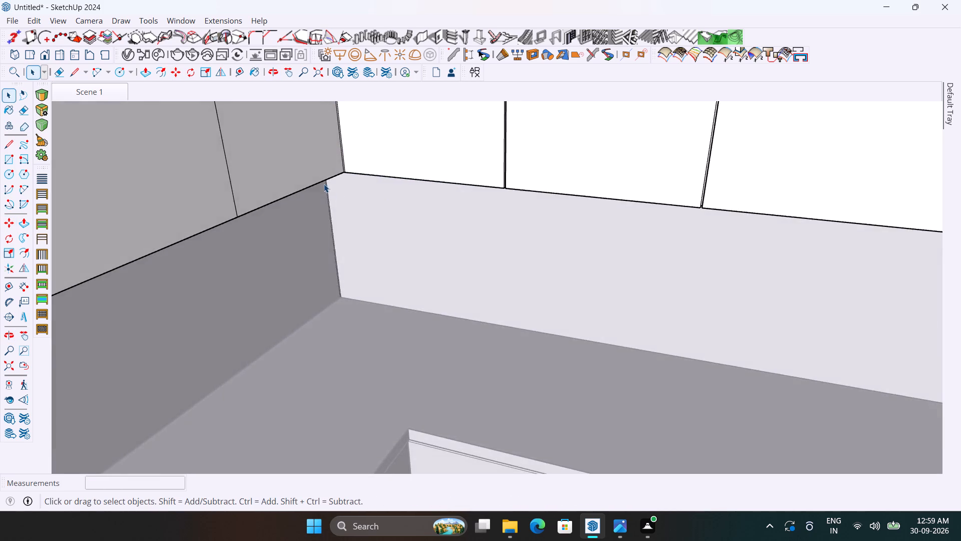
{"action": "scroll", "coordinate": [317, 175], "scroll_direction": "up", "scroll_amount": 8}
{"action": "key", "text": "p"}
{"action": "scroll", "coordinate": [353, 177], "scroll_direction": "up", "scroll_amount": 3}
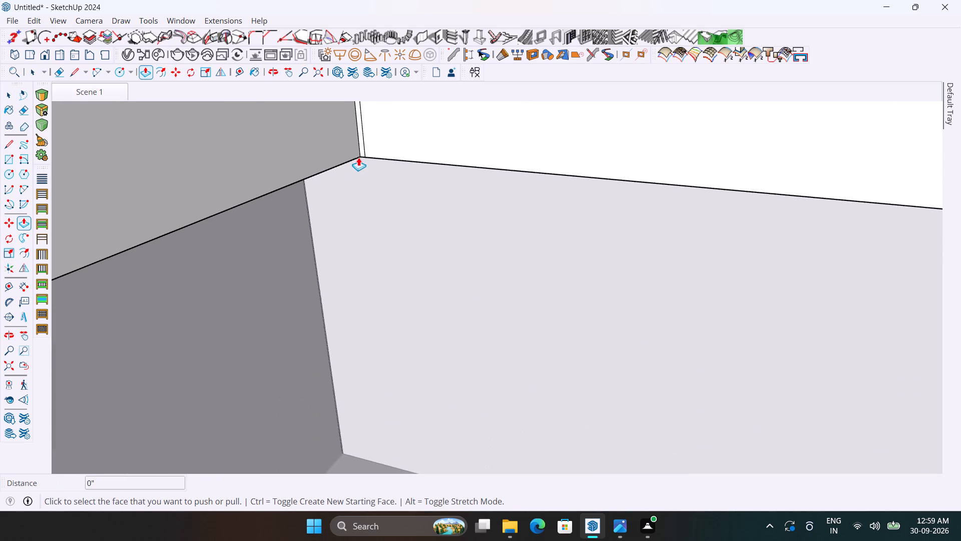
{"action": "left_click", "coordinate": [363, 154]}
{"action": "scroll", "coordinate": [356, 194], "scroll_direction": "down", "scroll_amount": 13}
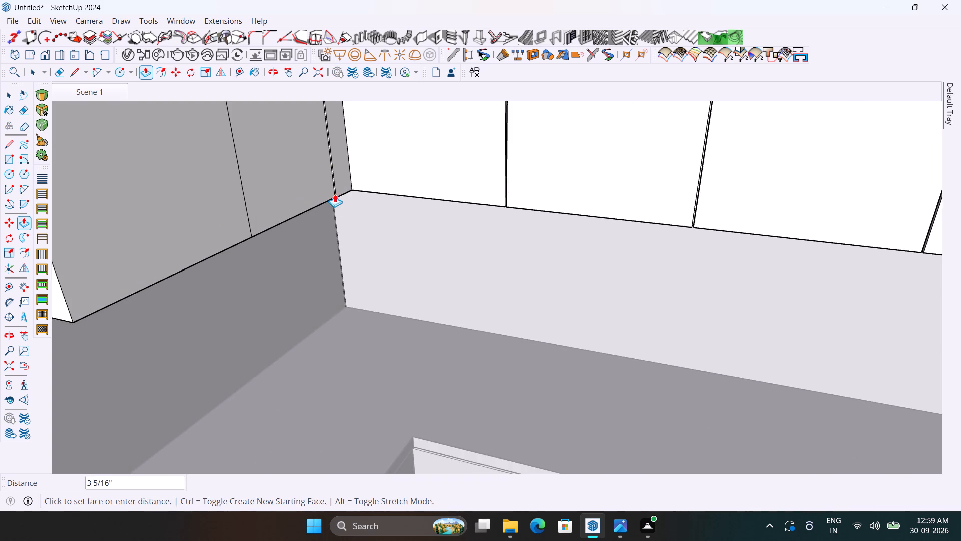
{"action": "scroll", "coordinate": [335, 194], "scroll_direction": "down", "scroll_amount": 3}
{"action": "scroll", "coordinate": [514, 211], "scroll_direction": "up", "scroll_amount": 9}
{"action": "scroll", "coordinate": [583, 210], "scroll_direction": "up", "scroll_amount": 9}
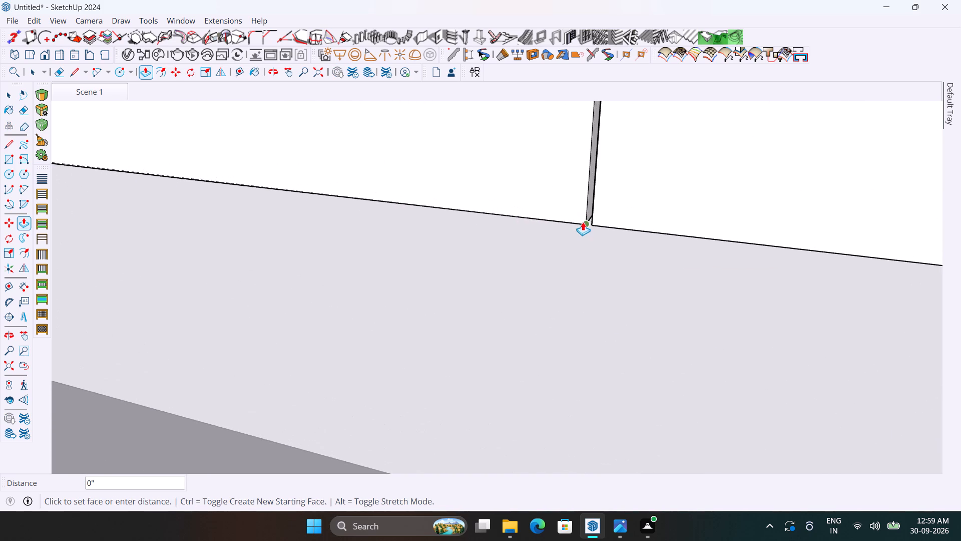
{"action": "scroll", "coordinate": [583, 222], "scroll_direction": "up", "scroll_amount": 18}
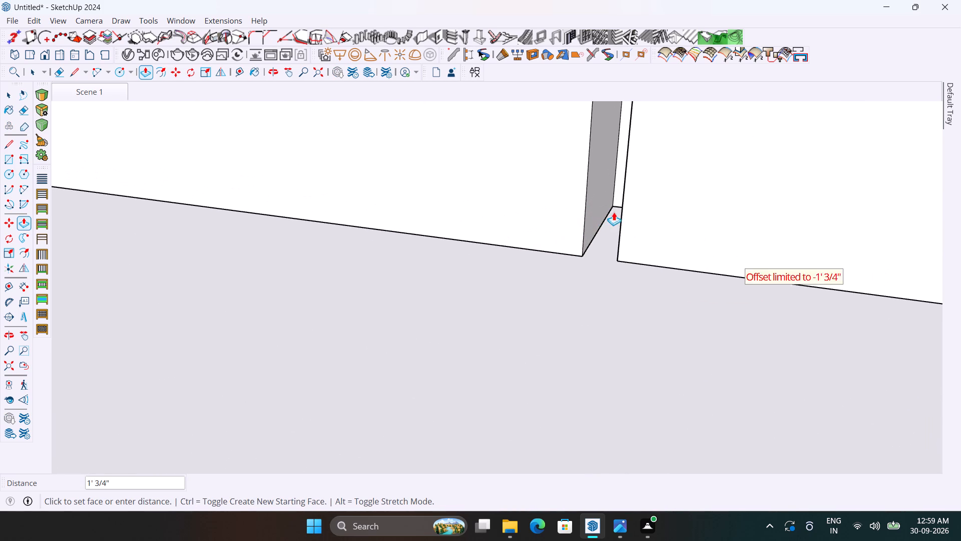
{"action": "left_click", "coordinate": [614, 207]}
{"action": "scroll", "coordinate": [613, 207], "scroll_direction": "down", "scroll_amount": 13}
{"action": "key", "text": "space"}
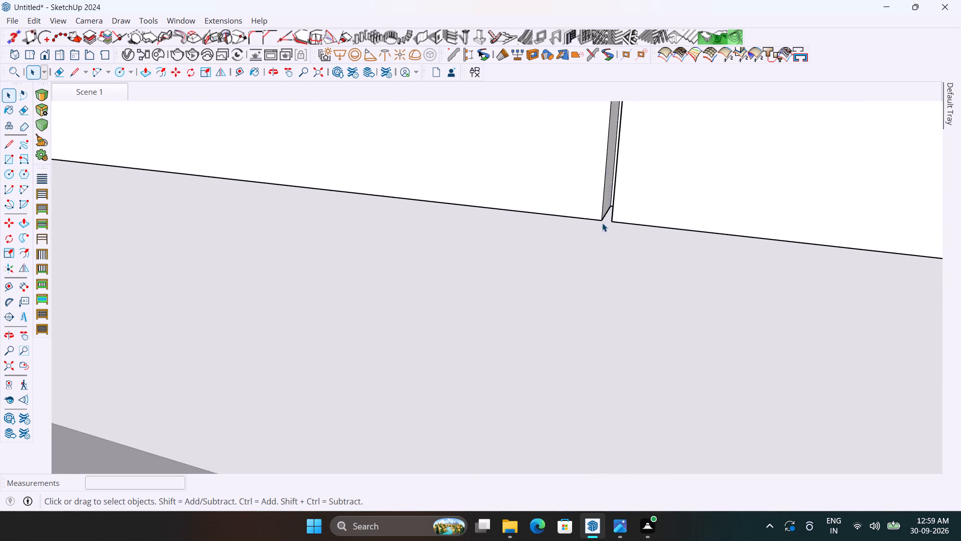
{"action": "left_click", "coordinate": [564, 274]}
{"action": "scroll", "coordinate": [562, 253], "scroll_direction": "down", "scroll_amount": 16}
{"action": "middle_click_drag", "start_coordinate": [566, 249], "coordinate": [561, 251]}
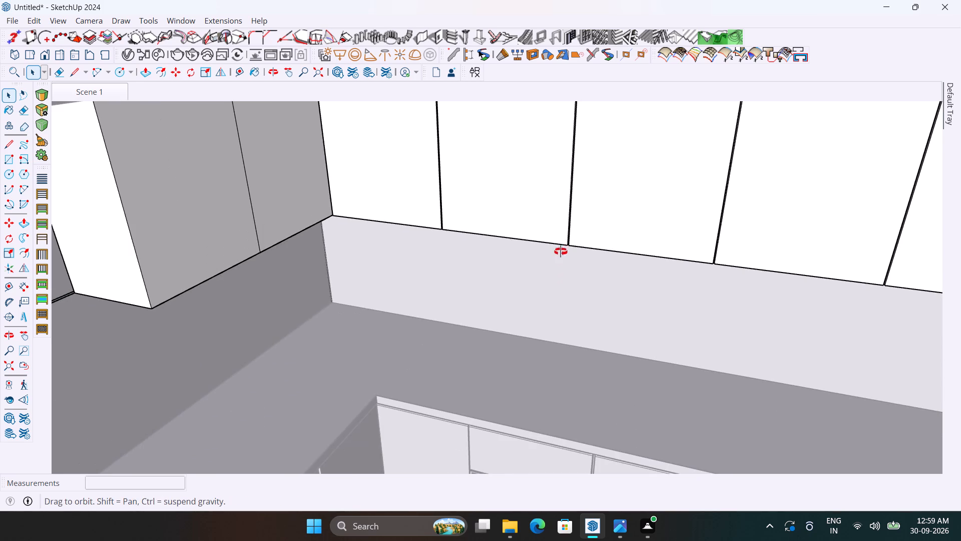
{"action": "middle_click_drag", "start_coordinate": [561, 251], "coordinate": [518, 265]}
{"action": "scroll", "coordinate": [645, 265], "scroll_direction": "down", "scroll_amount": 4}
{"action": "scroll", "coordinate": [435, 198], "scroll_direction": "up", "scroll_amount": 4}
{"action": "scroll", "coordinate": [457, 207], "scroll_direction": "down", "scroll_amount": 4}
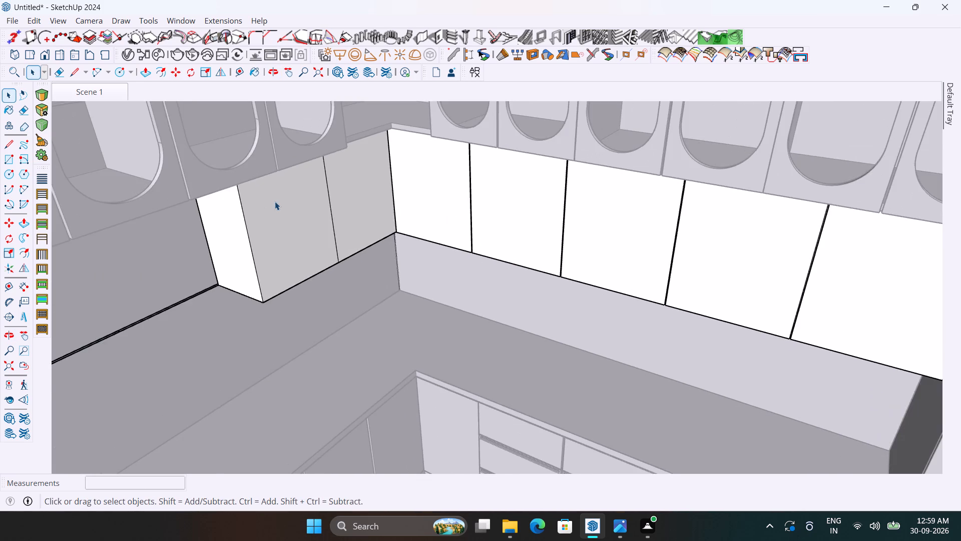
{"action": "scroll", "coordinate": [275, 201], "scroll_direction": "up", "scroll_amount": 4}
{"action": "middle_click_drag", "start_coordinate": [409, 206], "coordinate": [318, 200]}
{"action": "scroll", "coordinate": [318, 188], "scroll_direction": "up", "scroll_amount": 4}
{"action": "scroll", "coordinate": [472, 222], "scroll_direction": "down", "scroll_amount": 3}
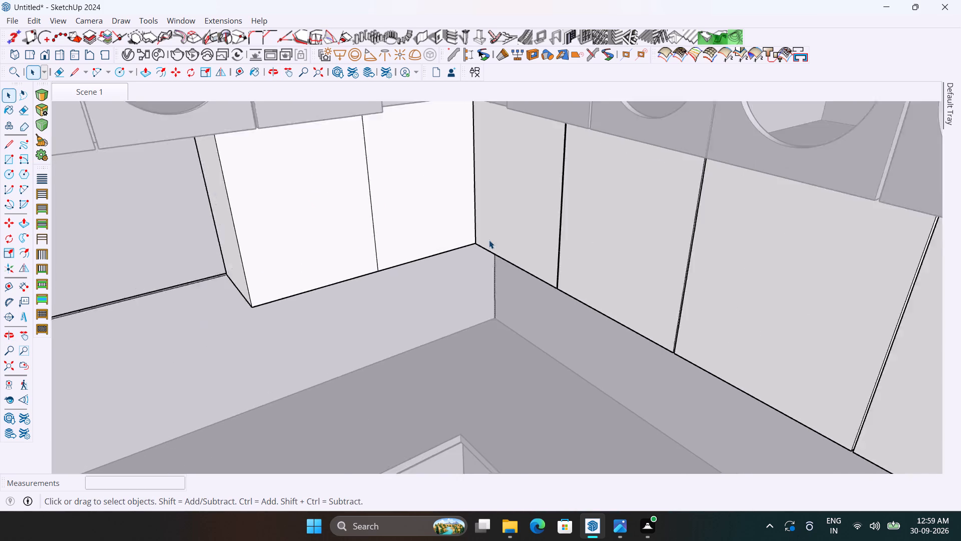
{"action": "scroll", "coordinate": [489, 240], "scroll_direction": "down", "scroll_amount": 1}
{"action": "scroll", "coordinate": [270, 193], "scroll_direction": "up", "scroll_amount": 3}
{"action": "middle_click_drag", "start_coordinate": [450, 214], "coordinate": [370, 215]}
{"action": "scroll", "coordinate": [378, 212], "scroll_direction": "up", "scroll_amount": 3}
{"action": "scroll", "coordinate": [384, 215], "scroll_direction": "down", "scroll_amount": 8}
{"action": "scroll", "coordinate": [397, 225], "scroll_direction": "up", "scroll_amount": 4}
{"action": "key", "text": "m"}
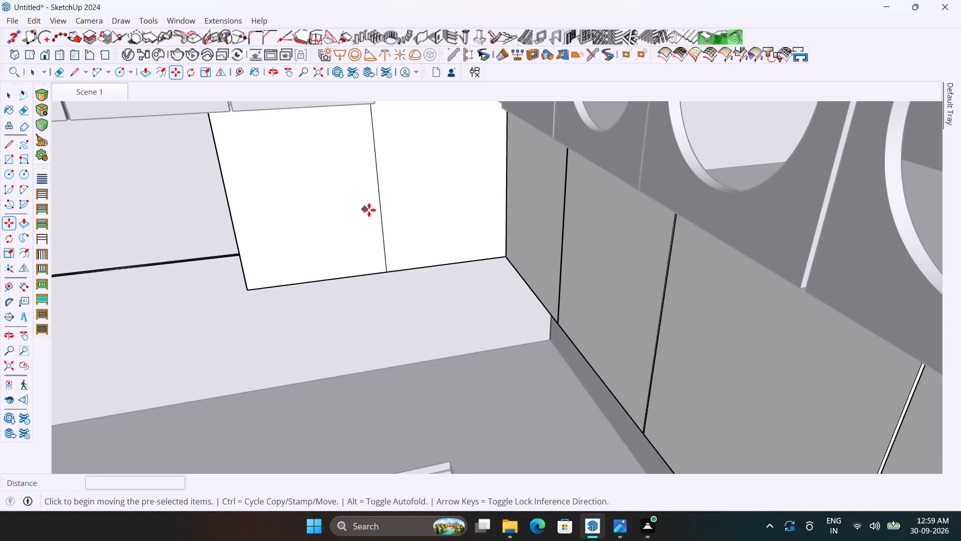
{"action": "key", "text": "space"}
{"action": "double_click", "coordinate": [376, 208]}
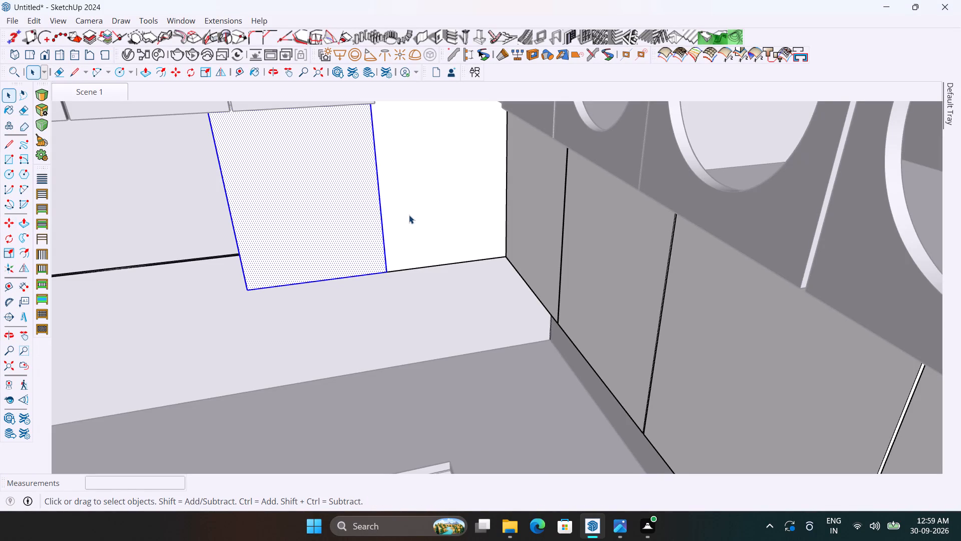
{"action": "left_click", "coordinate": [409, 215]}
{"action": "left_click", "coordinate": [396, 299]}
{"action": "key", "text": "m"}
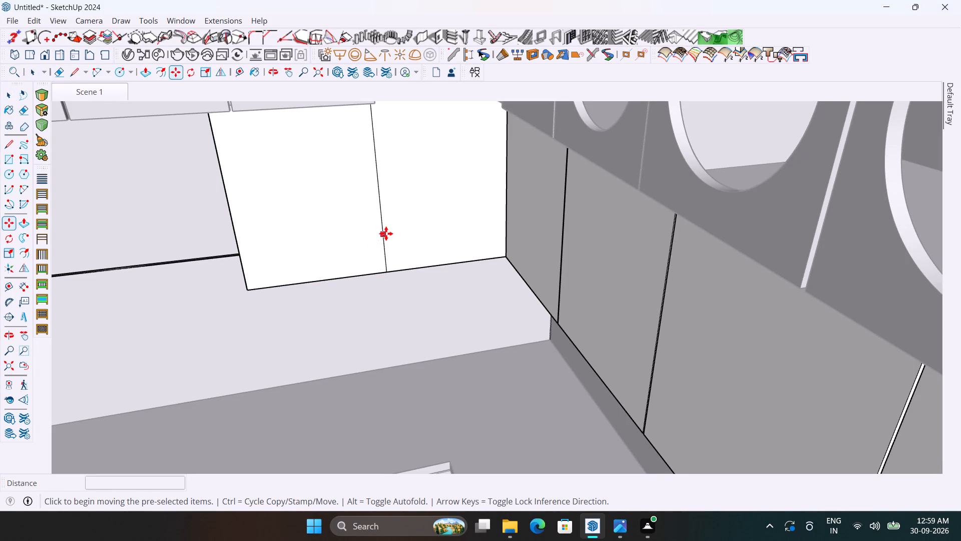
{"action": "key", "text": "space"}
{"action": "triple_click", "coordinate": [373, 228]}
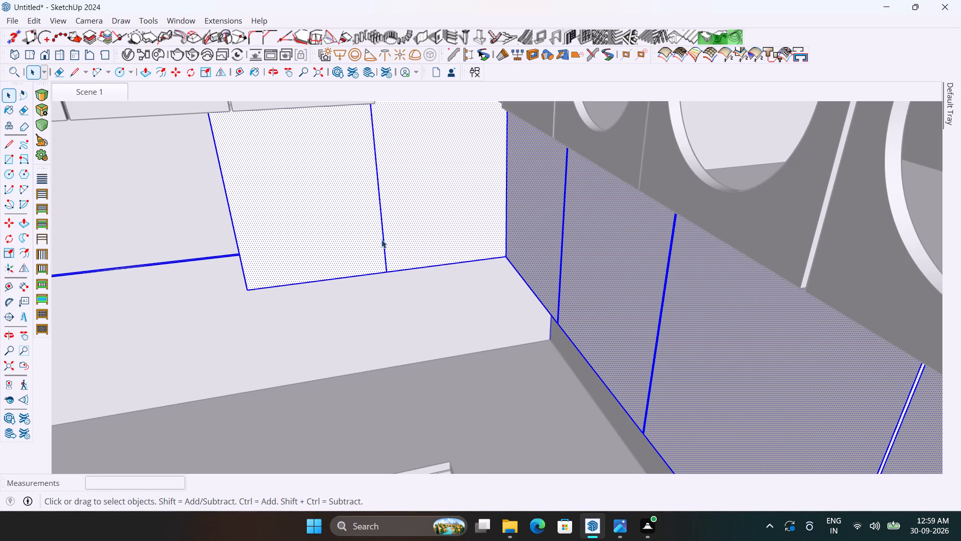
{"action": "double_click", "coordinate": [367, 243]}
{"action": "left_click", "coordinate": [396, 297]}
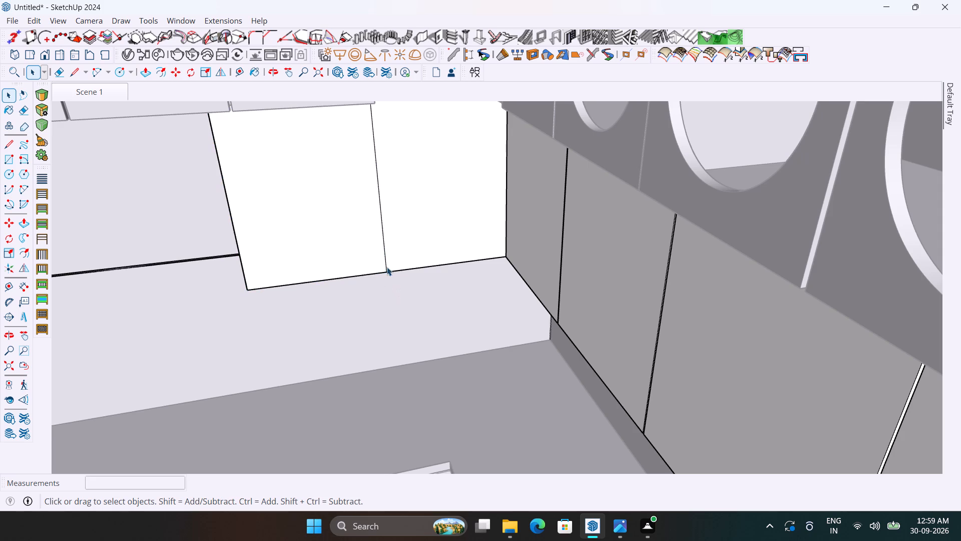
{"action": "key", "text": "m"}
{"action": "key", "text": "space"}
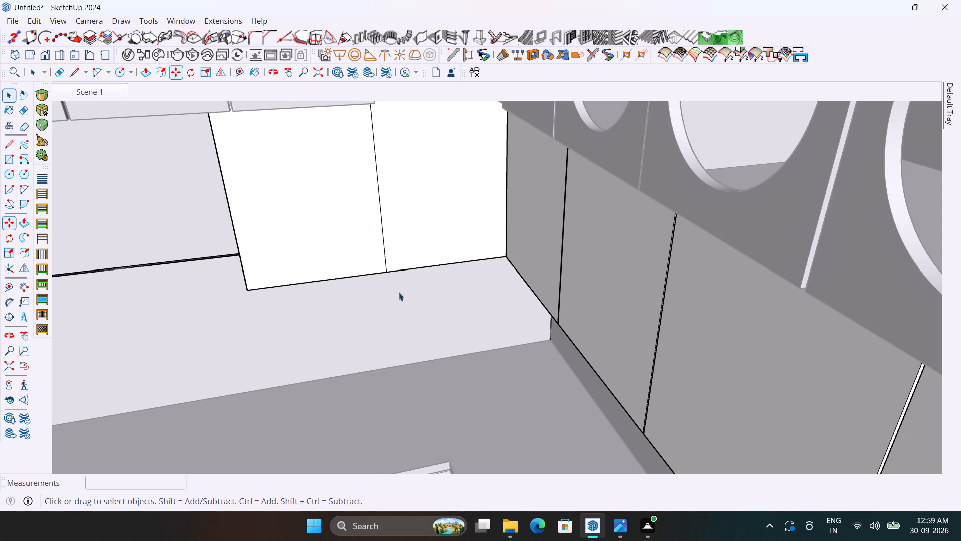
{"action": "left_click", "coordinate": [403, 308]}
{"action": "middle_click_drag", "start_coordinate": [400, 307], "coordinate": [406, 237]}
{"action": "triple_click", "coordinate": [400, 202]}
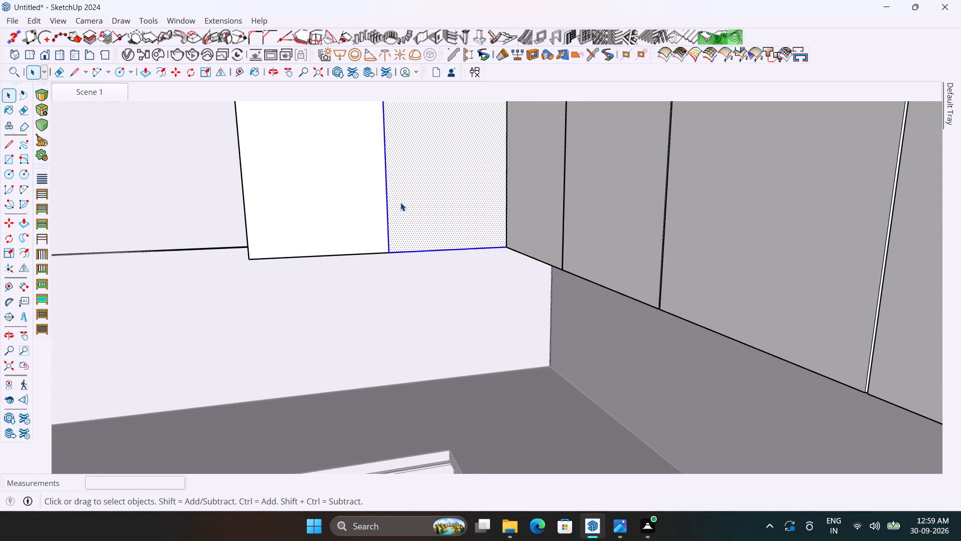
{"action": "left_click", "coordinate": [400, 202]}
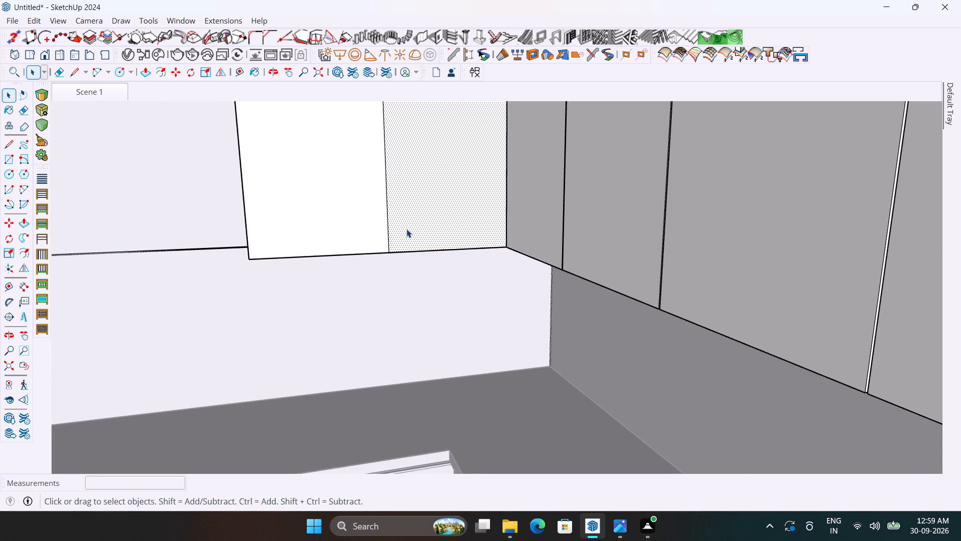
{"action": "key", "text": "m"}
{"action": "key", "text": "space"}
Copy the vertical door division line on the short plain cabinet run sideways by 0.15" to form a narrow gap.
{"action": "left_click", "coordinate": [387, 206]}
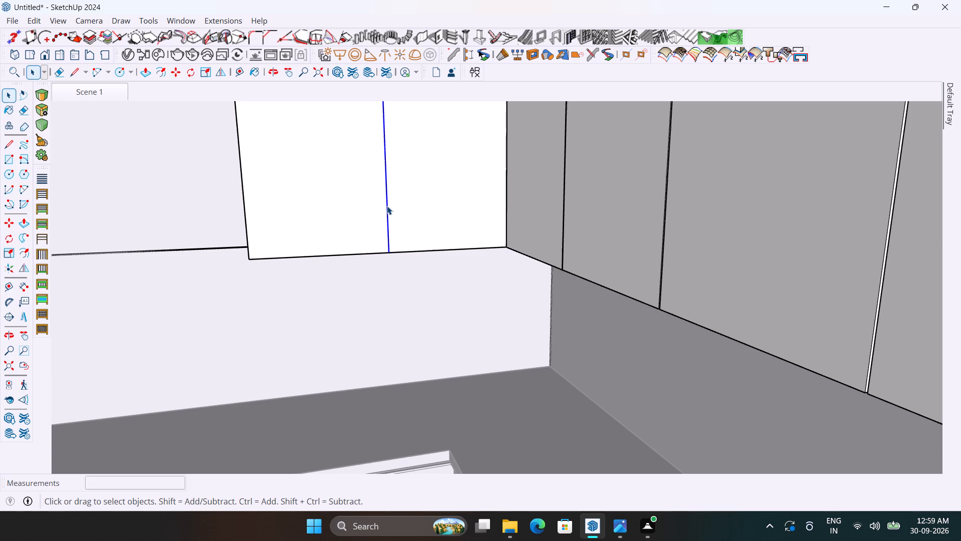
{"action": "key", "text": "m"}
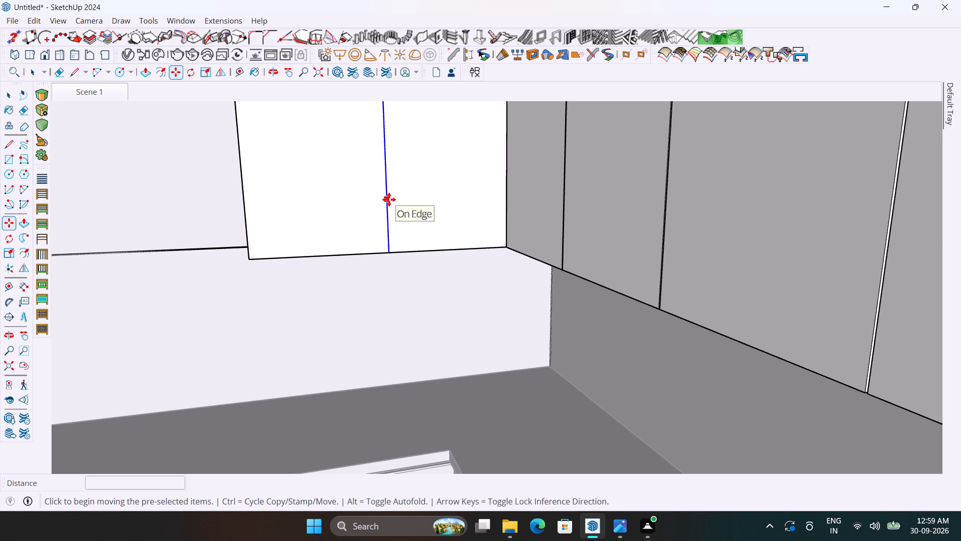
{"action": "left_click", "coordinate": [389, 199], "text": "ctrl"}
{"action": "type", "text": "0.15"}
{"action": "key", "text": "Return"}
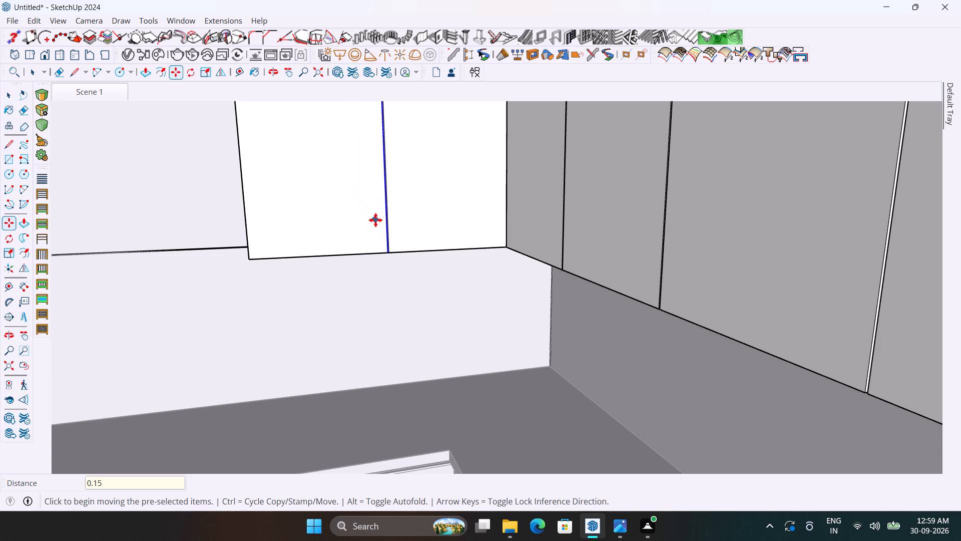
{"action": "key", "text": "space"}
{"action": "left_click", "coordinate": [404, 280]}
Copy the back vertical edge of the inner corner gap about 3/4" along the short plain cabinet run's front face.
{"action": "scroll", "coordinate": [393, 267], "scroll_direction": "down", "scroll_amount": 4}
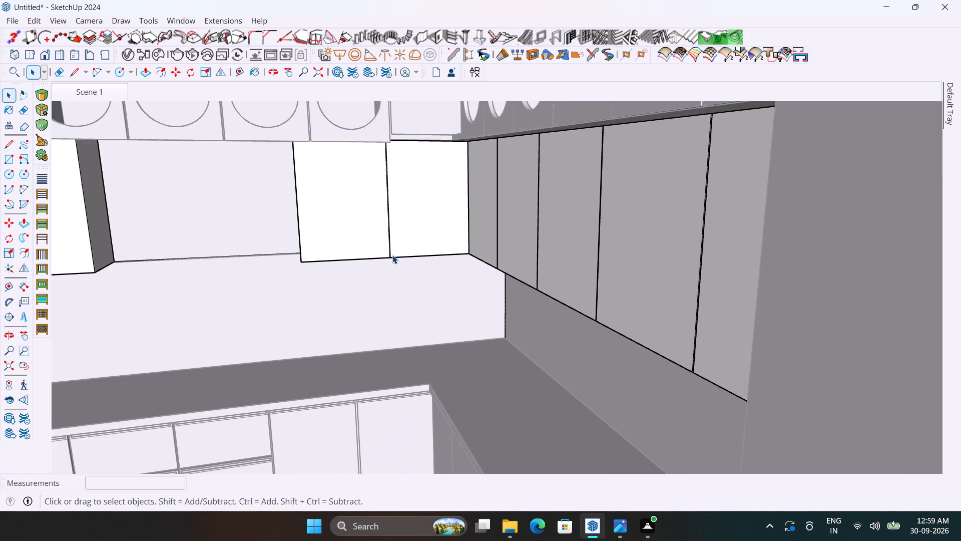
{"action": "scroll", "coordinate": [392, 254], "scroll_direction": "up", "scroll_amount": 4}
{"action": "middle_click_drag", "start_coordinate": [399, 265], "coordinate": [470, 209]}
{"action": "scroll", "coordinate": [467, 203], "scroll_direction": "up", "scroll_amount": 4}
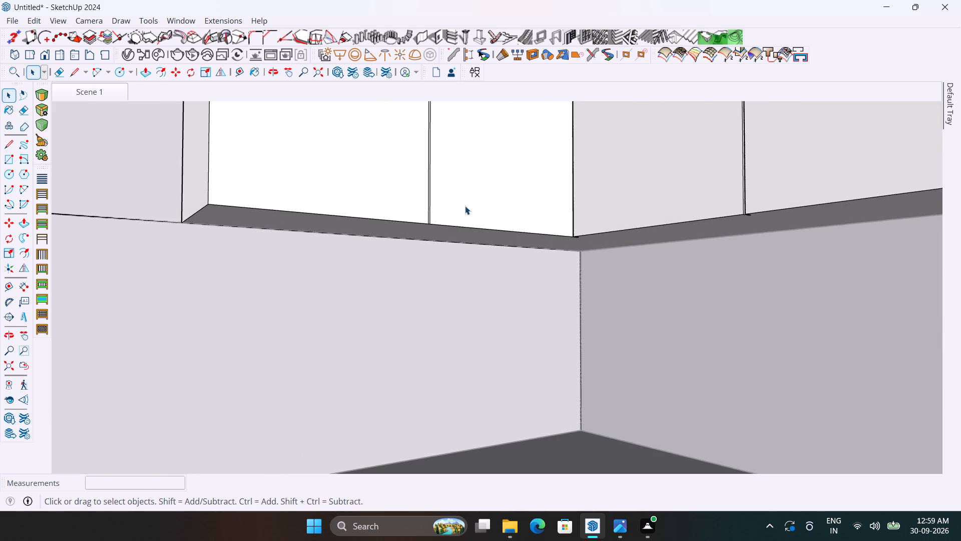
{"action": "middle_click_drag", "start_coordinate": [464, 206], "coordinate": [488, 186]}
{"action": "scroll", "coordinate": [572, 204], "scroll_direction": "up", "scroll_amount": 8}
{"action": "scroll", "coordinate": [600, 237], "scroll_direction": "up", "scroll_amount": 1}
{"action": "middle_click_drag", "start_coordinate": [600, 237], "coordinate": [591, 237]}
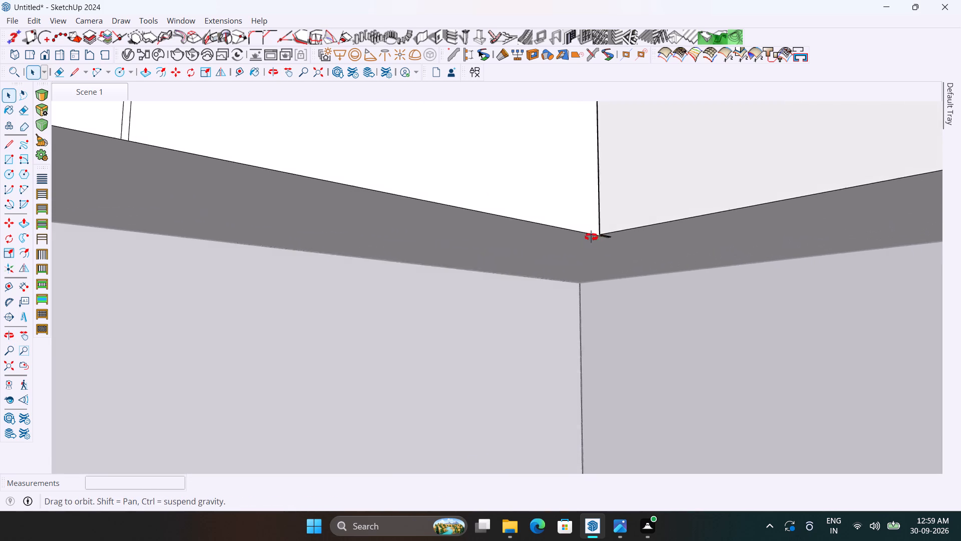
{"action": "middle_click_drag", "start_coordinate": [591, 237], "coordinate": [539, 258]}
{"action": "scroll", "coordinate": [479, 249], "scroll_direction": "up", "scroll_amount": 4}
{"action": "scroll", "coordinate": [493, 247], "scroll_direction": "down", "scroll_amount": 4}
{"action": "middle_click_drag", "start_coordinate": [495, 266], "coordinate": [507, 227]}
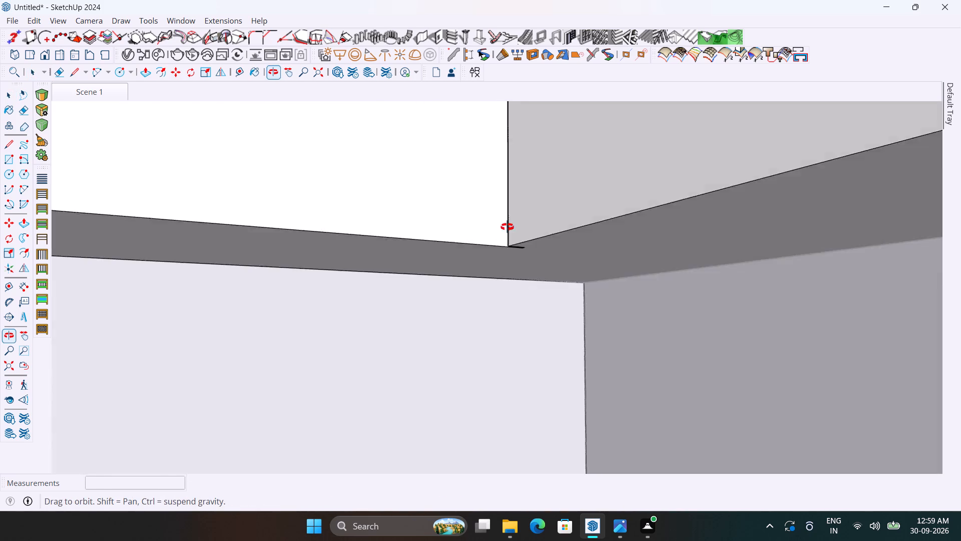
{"action": "middle_click_drag", "start_coordinate": [507, 227], "coordinate": [509, 202]}
{"action": "scroll", "coordinate": [517, 174], "scroll_direction": "up", "scroll_amount": 17}
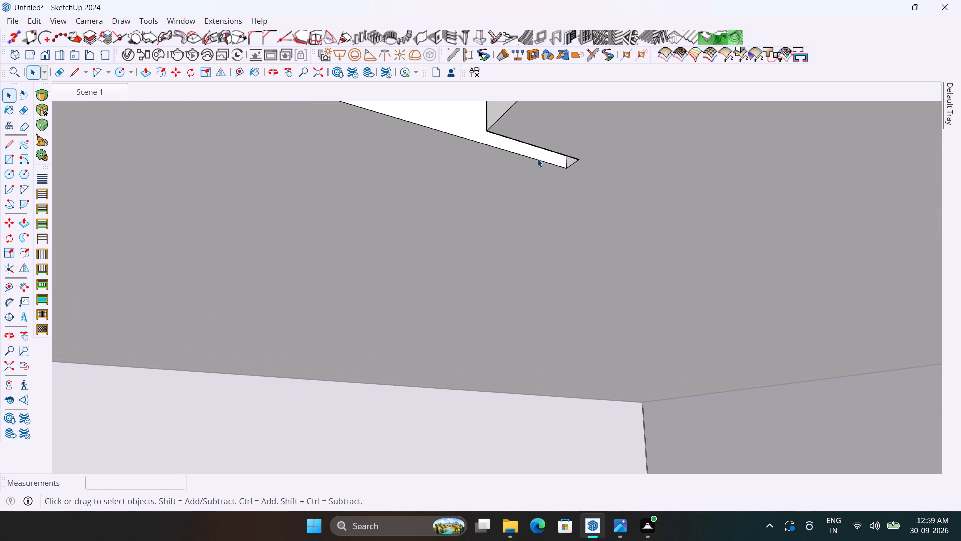
{"action": "key", "text": "m"}
{"action": "scroll", "coordinate": [537, 159], "scroll_direction": "up", "scroll_amount": 6}
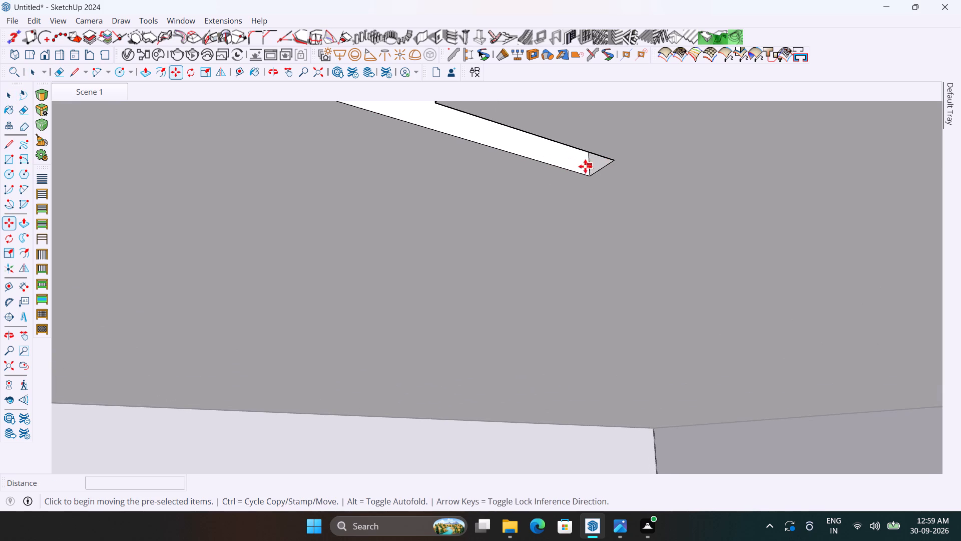
{"action": "key", "text": "space"}
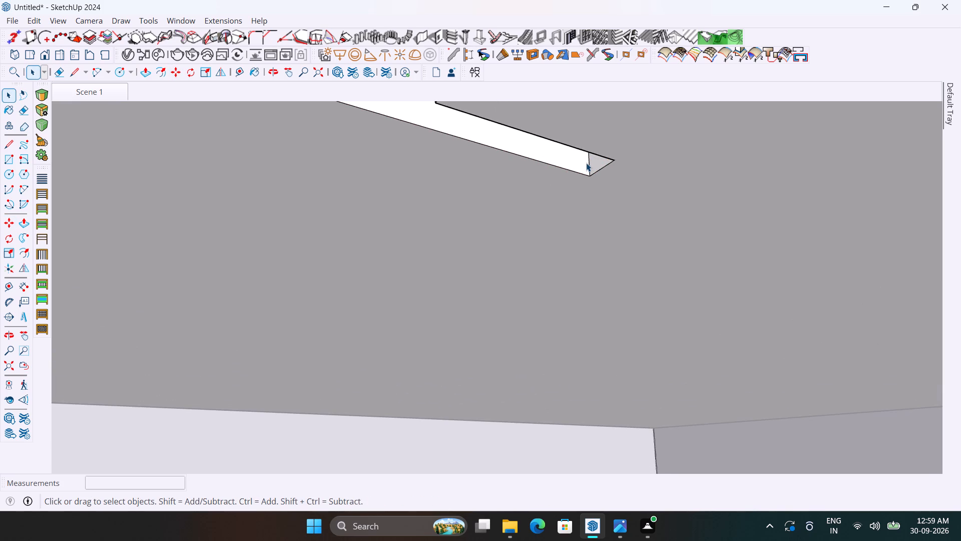
{"action": "left_click", "coordinate": [588, 165]}
{"action": "key", "text": "m"}
{"action": "left_click", "coordinate": [590, 178], "text": "ctrl"}
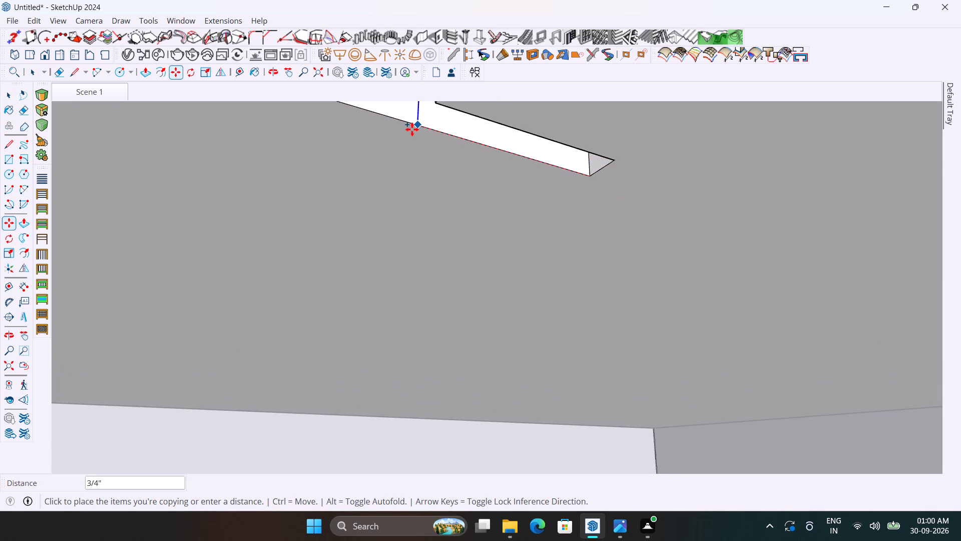
{"action": "left_click", "coordinate": [398, 120]}
{"action": "scroll", "coordinate": [461, 186], "scroll_direction": "down", "scroll_amount": 2}
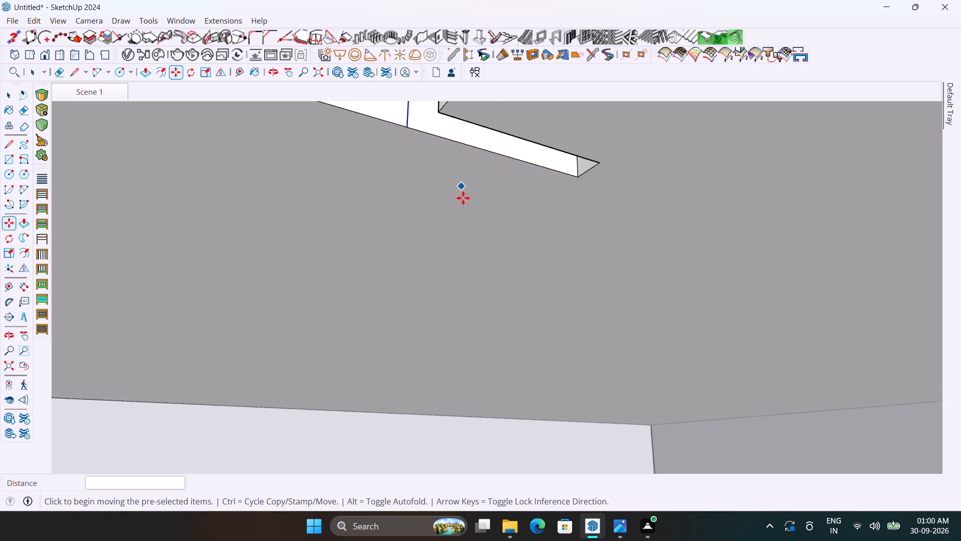
{"action": "scroll", "coordinate": [463, 198], "scroll_direction": "down", "scroll_amount": 20}
{"action": "scroll", "coordinate": [463, 198], "scroll_direction": "down", "scroll_amount": 14}
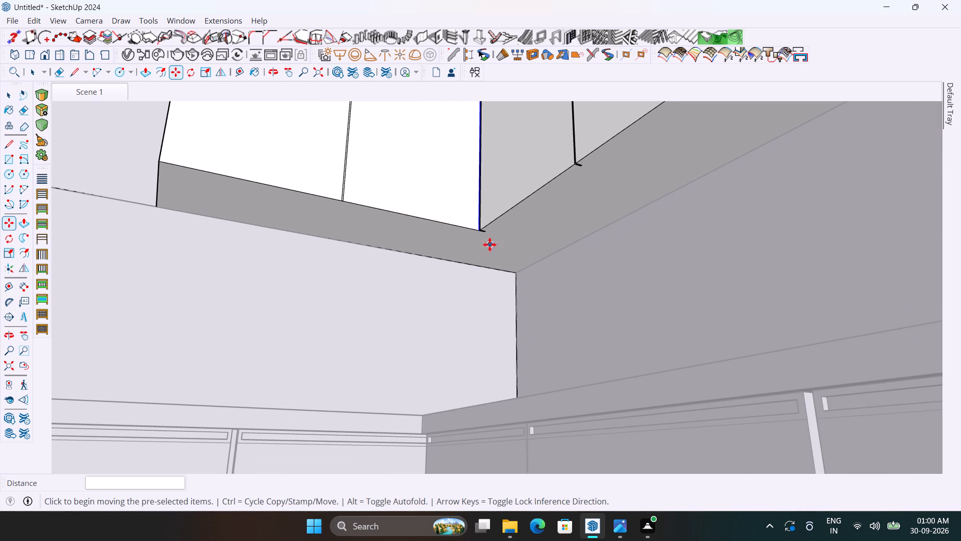
{"action": "key", "text": "space"}
{"action": "key", "text": "space"}
{"action": "key", "text": "space"}
{"action": "key", "text": "space"}
{"action": "middle_click_drag", "start_coordinate": [468, 247], "coordinate": [482, 295]}
{"action": "left_click", "coordinate": [493, 297]}
{"action": "scroll", "coordinate": [428, 241], "scroll_direction": "up", "scroll_amount": 2}
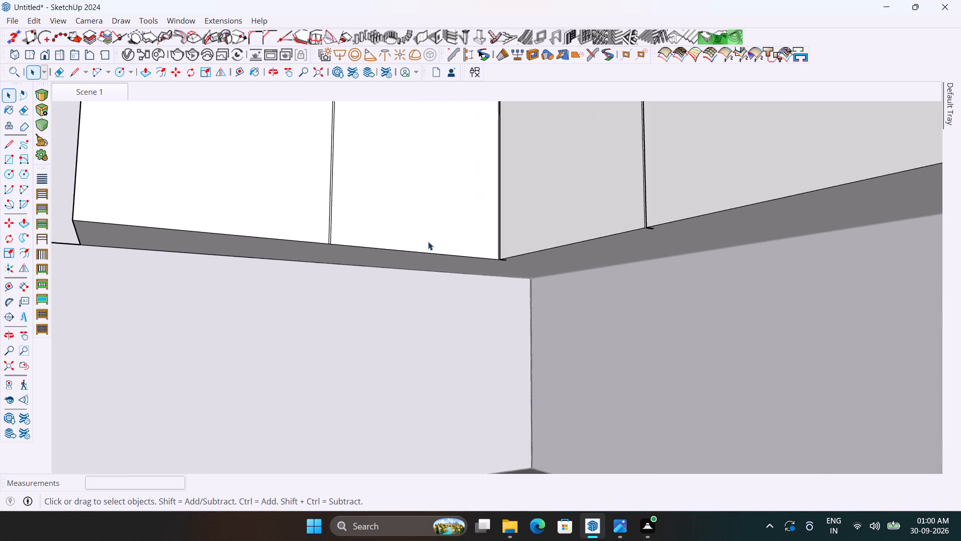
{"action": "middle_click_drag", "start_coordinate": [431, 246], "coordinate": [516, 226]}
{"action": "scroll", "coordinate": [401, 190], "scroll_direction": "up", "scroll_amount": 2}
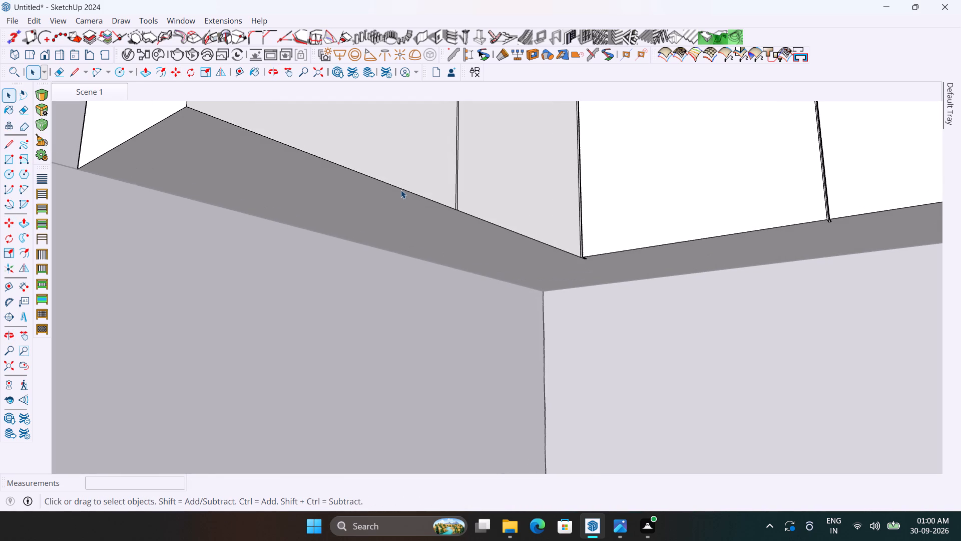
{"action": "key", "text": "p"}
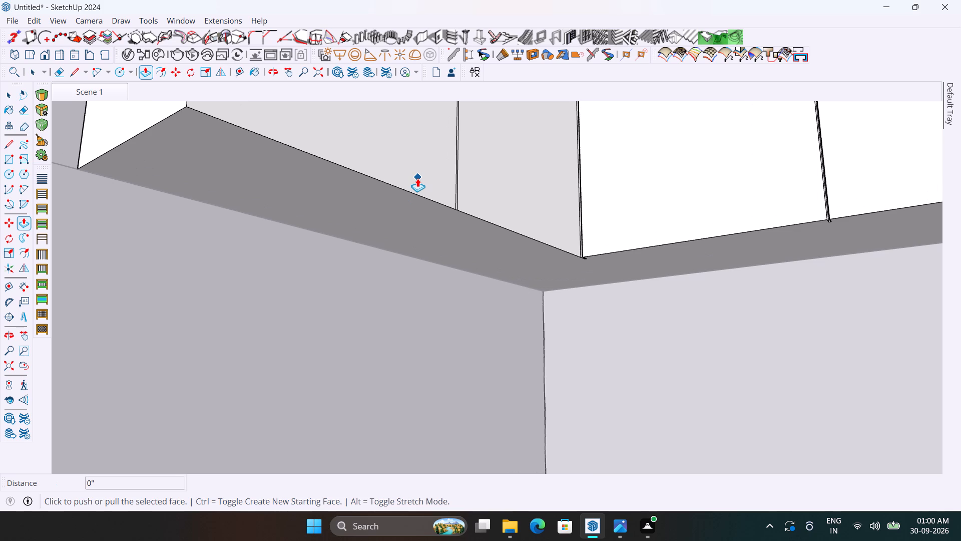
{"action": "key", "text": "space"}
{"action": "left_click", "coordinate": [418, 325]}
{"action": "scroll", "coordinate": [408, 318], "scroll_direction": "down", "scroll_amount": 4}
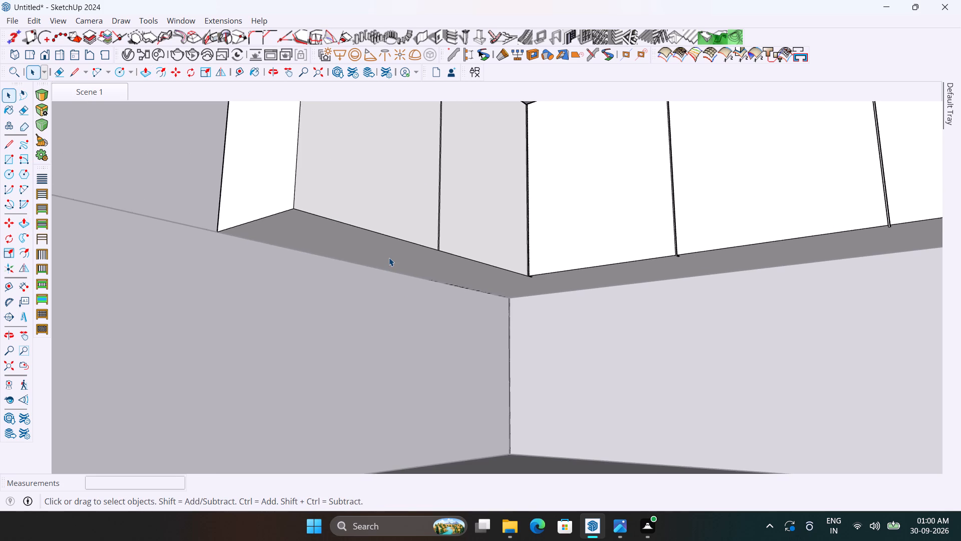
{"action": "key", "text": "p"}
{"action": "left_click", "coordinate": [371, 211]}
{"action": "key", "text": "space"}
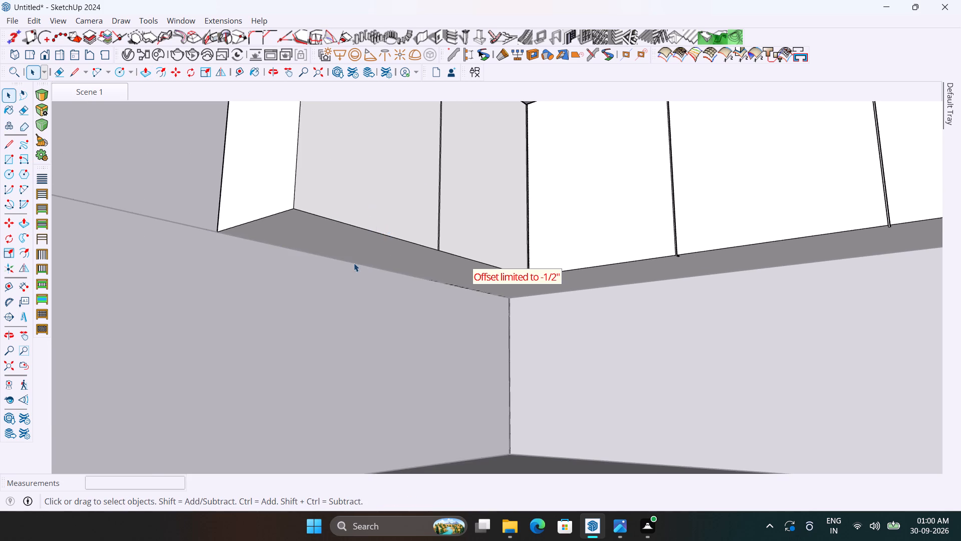
Pull the outer door face of the short plain cabinet run out by 0.75".
{"action": "scroll", "coordinate": [354, 260], "scroll_direction": "down", "scroll_amount": 4}
{"action": "middle_click_drag", "start_coordinate": [356, 275], "coordinate": [392, 378]}
{"action": "scroll", "coordinate": [332, 237], "scroll_direction": "up", "scroll_amount": 3}
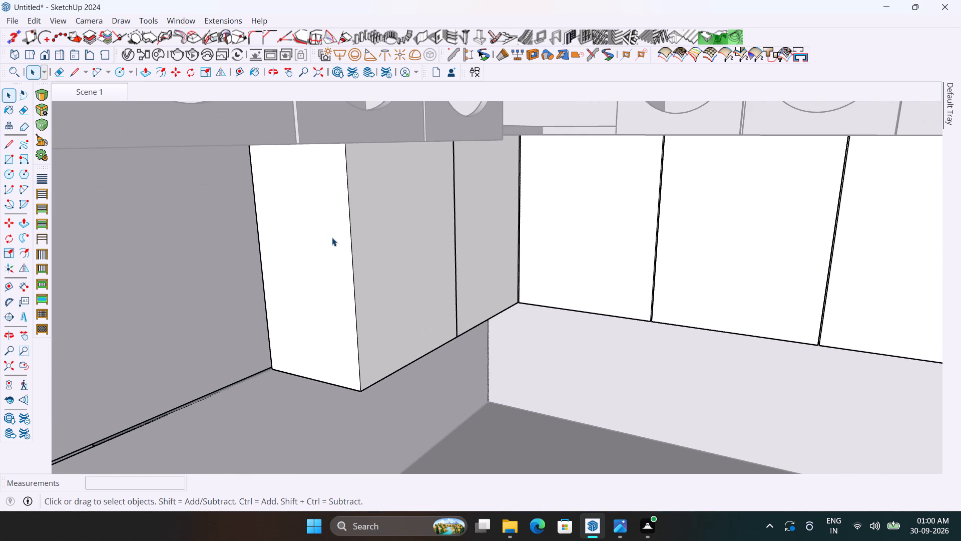
{"action": "key", "text": "p"}
{"action": "left_click", "coordinate": [384, 231]}
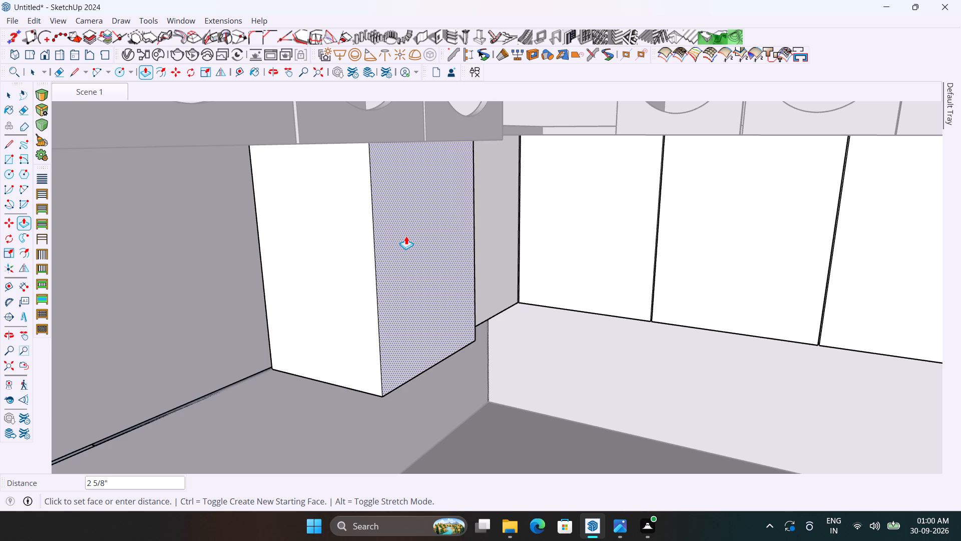
{"action": "type", "text": "0.75"}
{"action": "key", "text": "Return"}
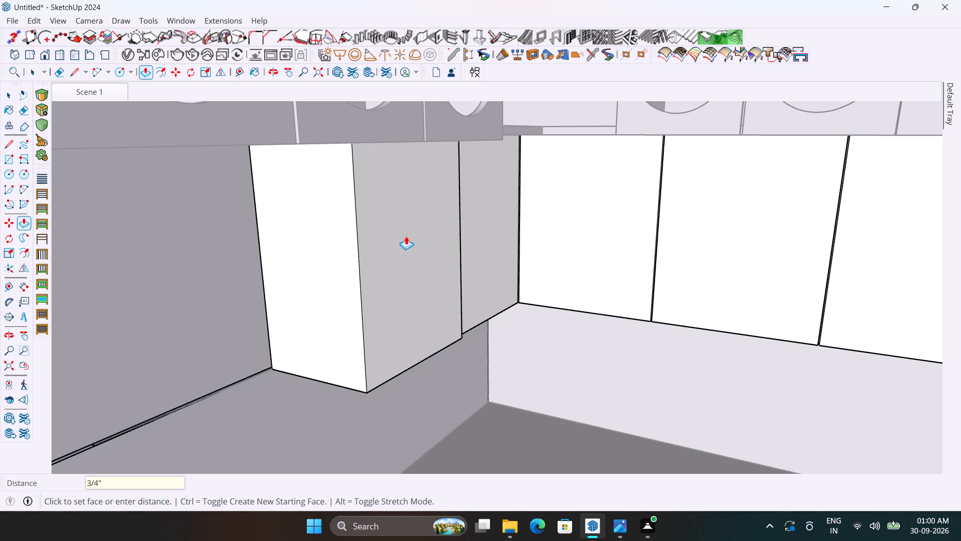
Draw lines marking the back of the outer door along the short run's underside and up the cabinet's exposed end.
{"action": "middle_click_drag", "start_coordinate": [386, 318], "coordinate": [413, 159]}
{"action": "scroll", "coordinate": [392, 167], "scroll_direction": "up", "scroll_amount": 1}
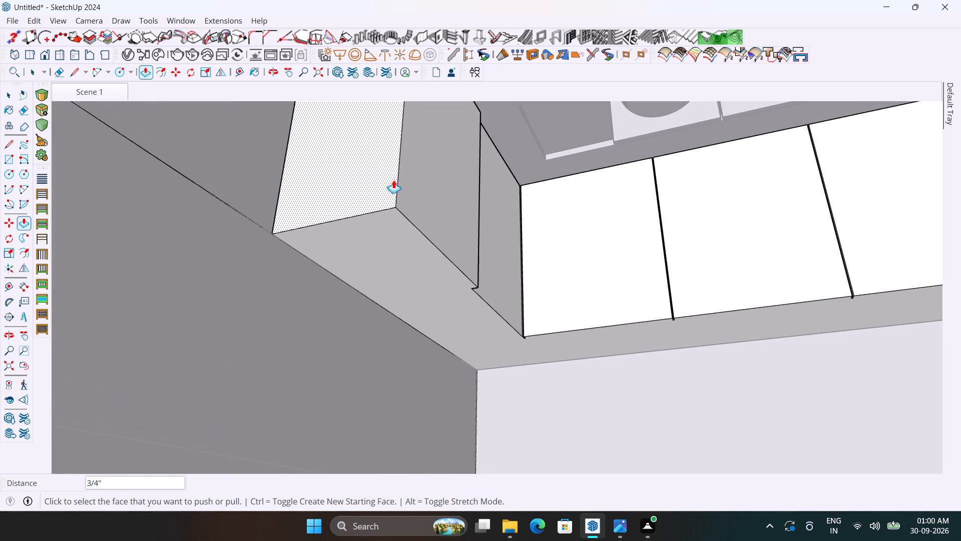
{"action": "key", "text": "l"}
{"action": "scroll", "coordinate": [406, 246], "scroll_direction": "up", "scroll_amount": 4}
{"action": "scroll", "coordinate": [514, 324], "scroll_direction": "up", "scroll_amount": 3}
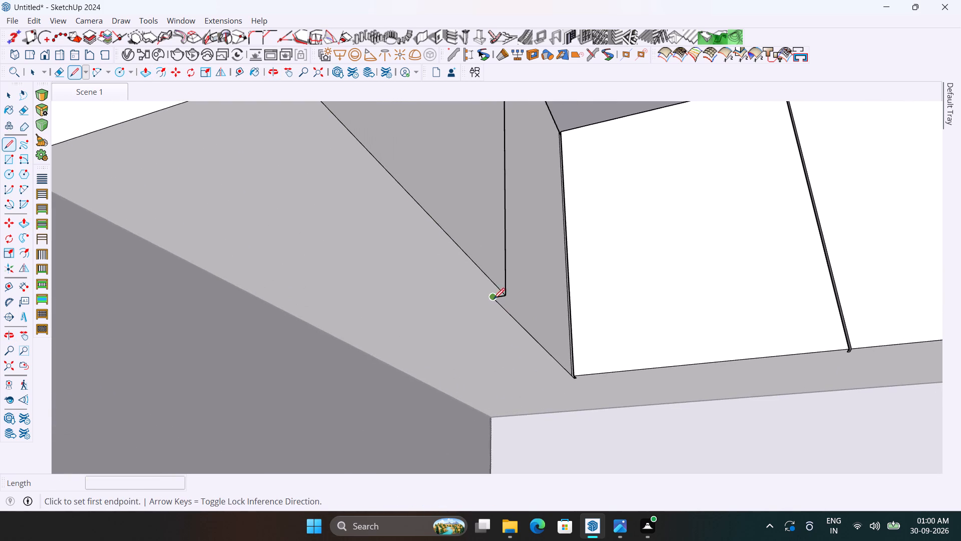
{"action": "left_click", "coordinate": [494, 299]}
{"action": "scroll", "coordinate": [398, 270], "scroll_direction": "down", "scroll_amount": 5}
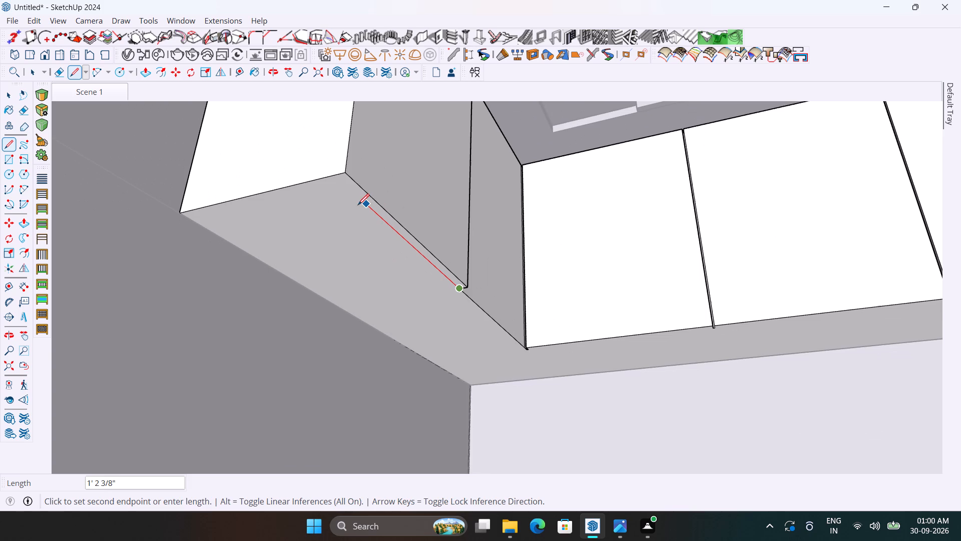
{"action": "left_click", "coordinate": [335, 177]}
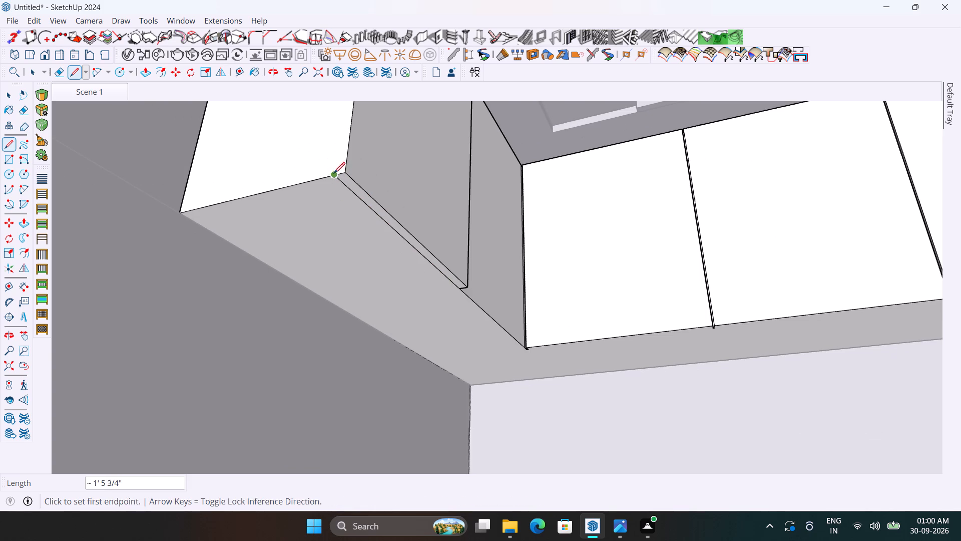
{"action": "left_click", "coordinate": [334, 177]}
{"action": "scroll", "coordinate": [348, 226], "scroll_direction": "down", "scroll_amount": 11}
{"action": "scroll", "coordinate": [354, 106], "scroll_direction": "up", "scroll_amount": 3}
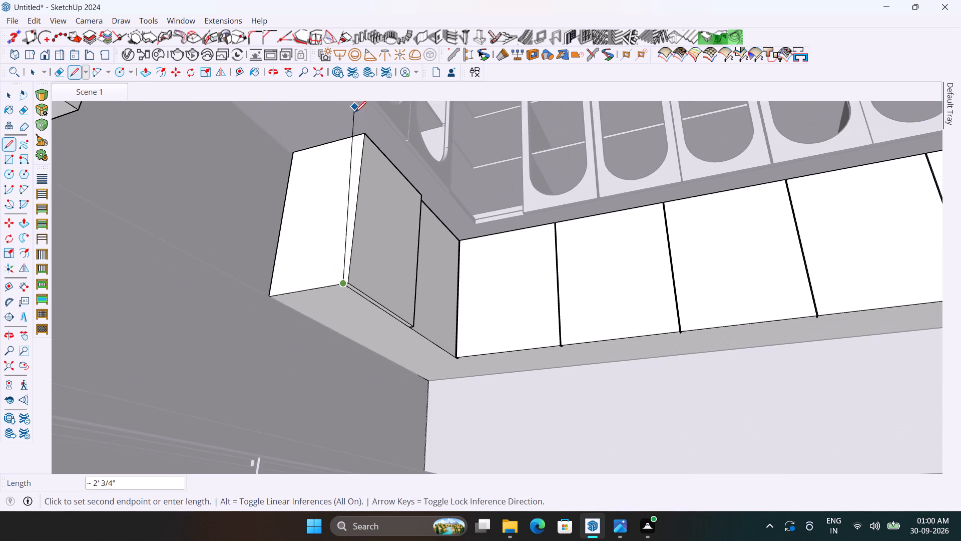
{"action": "left_click", "coordinate": [357, 132]}
Pull the short run's inner door face out 3/4", level with the raised outer door.
{"action": "scroll", "coordinate": [403, 269], "scroll_direction": "up", "scroll_amount": 4}
{"action": "scroll", "coordinate": [462, 348], "scroll_direction": "up", "scroll_amount": 1}
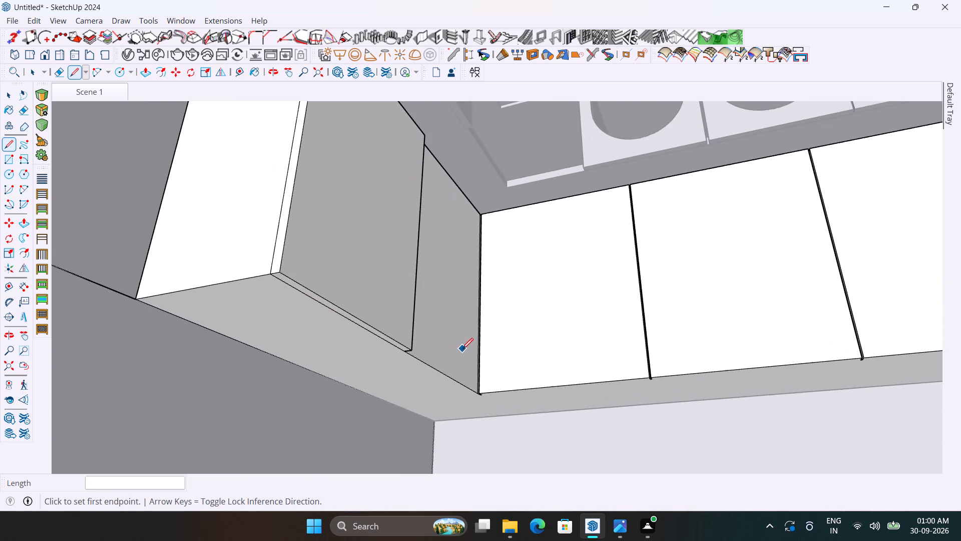
{"action": "key", "text": "p"}
{"action": "left_click", "coordinate": [435, 316]}
{"action": "left_click", "coordinate": [391, 309]}
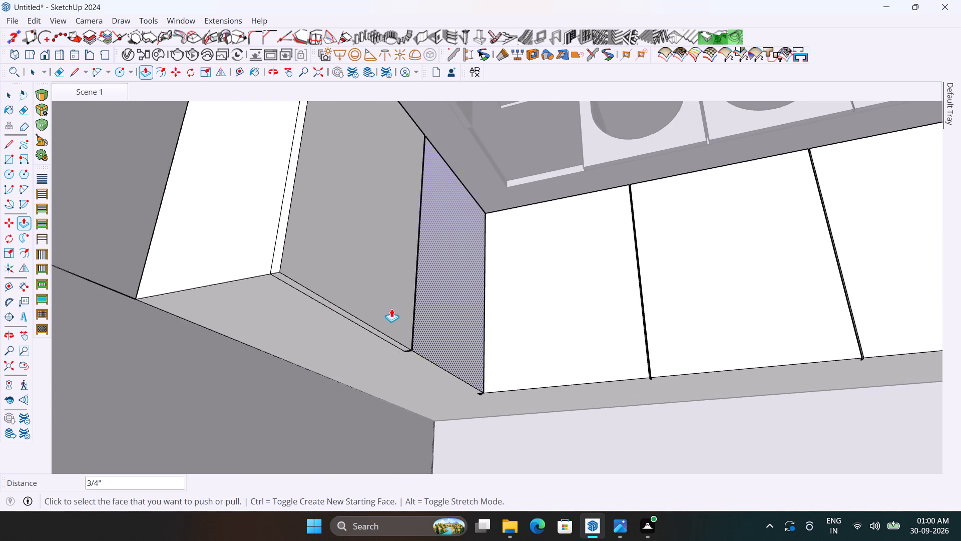
Draw a line under the short run's inner door from the corner gap to the door gap to mark the door's back.
{"action": "scroll", "coordinate": [429, 389], "scroll_direction": "up", "scroll_amount": 4}
{"action": "key", "text": "l"}
{"action": "scroll", "coordinate": [456, 391], "scroll_direction": "up", "scroll_amount": 4}
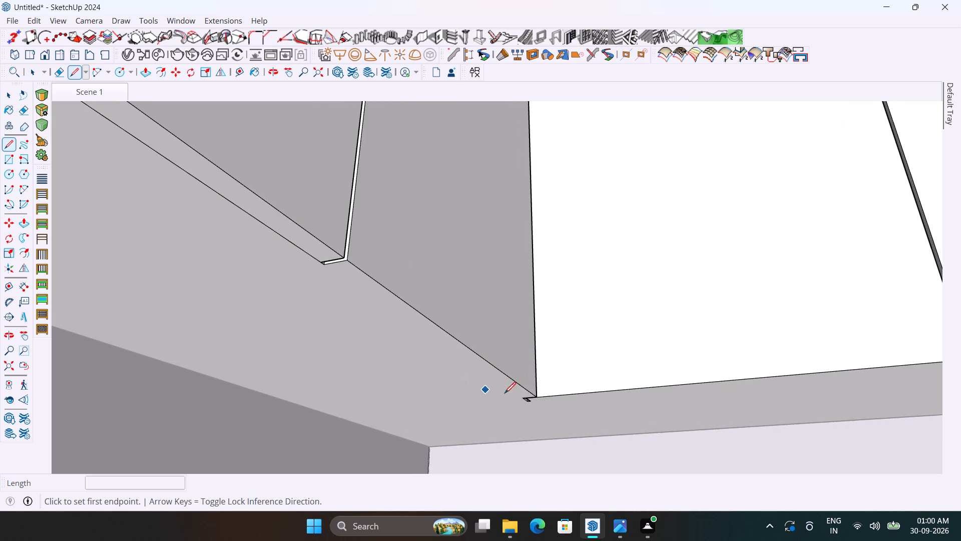
{"action": "scroll", "coordinate": [531, 398], "scroll_direction": "up", "scroll_amount": 3}
{"action": "left_click", "coordinate": [518, 399]}
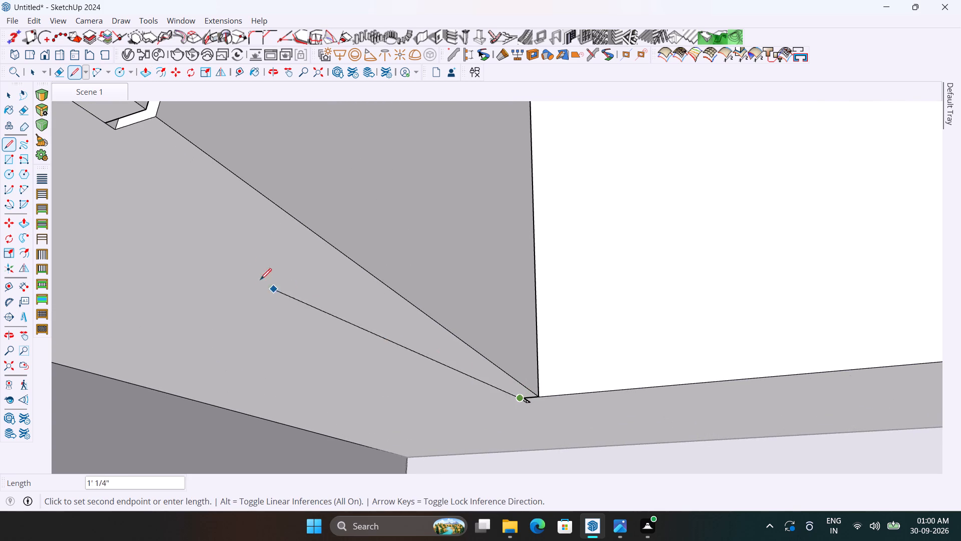
{"action": "left_click", "coordinate": [113, 126]}
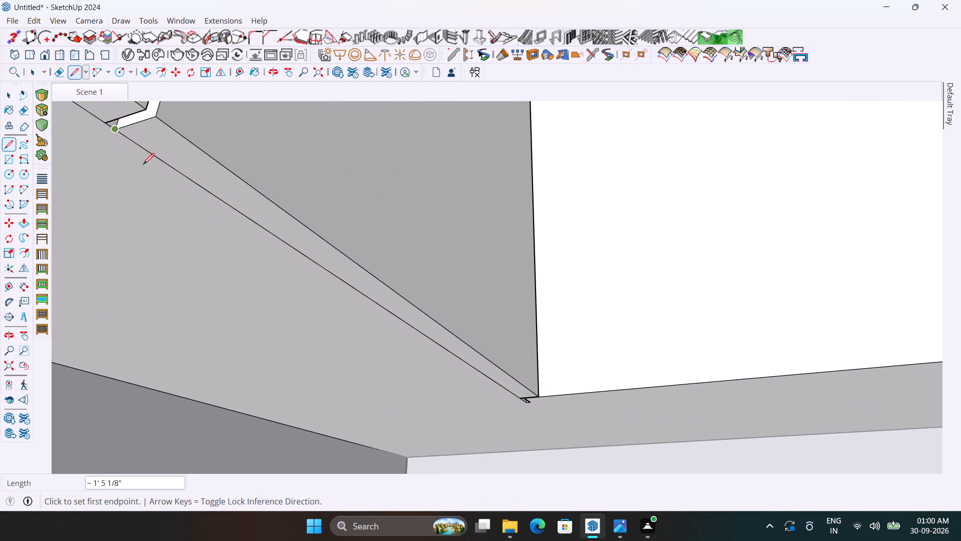
Push the long run's first door side about 5/8" at the corner gap, level with the short run's raised door front.
{"action": "scroll", "coordinate": [176, 197], "scroll_direction": "down", "scroll_amount": 5}
{"action": "middle_click_drag", "start_coordinate": [538, 370], "coordinate": [550, 295]}
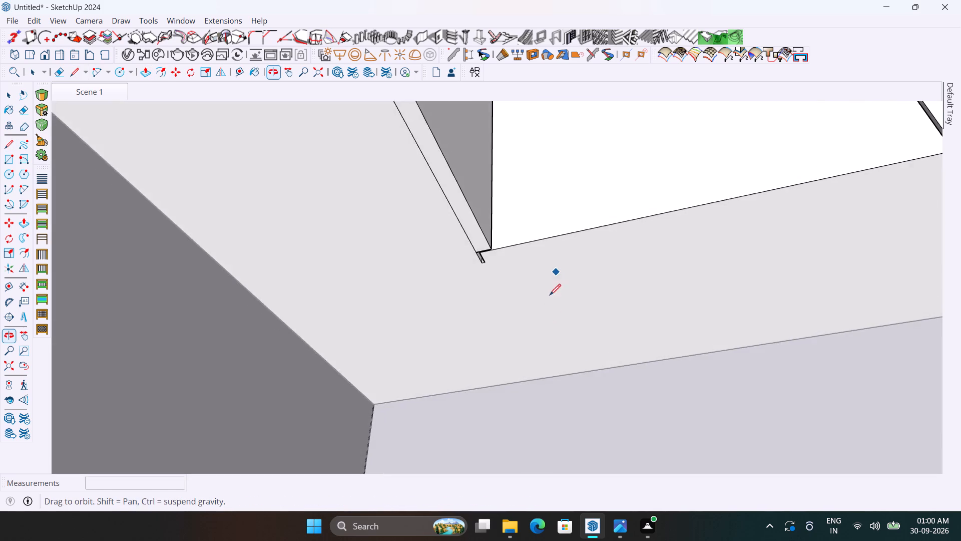
{"action": "middle_click_drag", "start_coordinate": [550, 295], "coordinate": [550, 310]}
{"action": "scroll", "coordinate": [485, 252], "scroll_direction": "up", "scroll_amount": 4}
{"action": "key", "text": "p"}
{"action": "scroll", "coordinate": [499, 273], "scroll_direction": "up", "scroll_amount": 5}
{"action": "scroll", "coordinate": [444, 222], "scroll_direction": "up", "scroll_amount": 3}
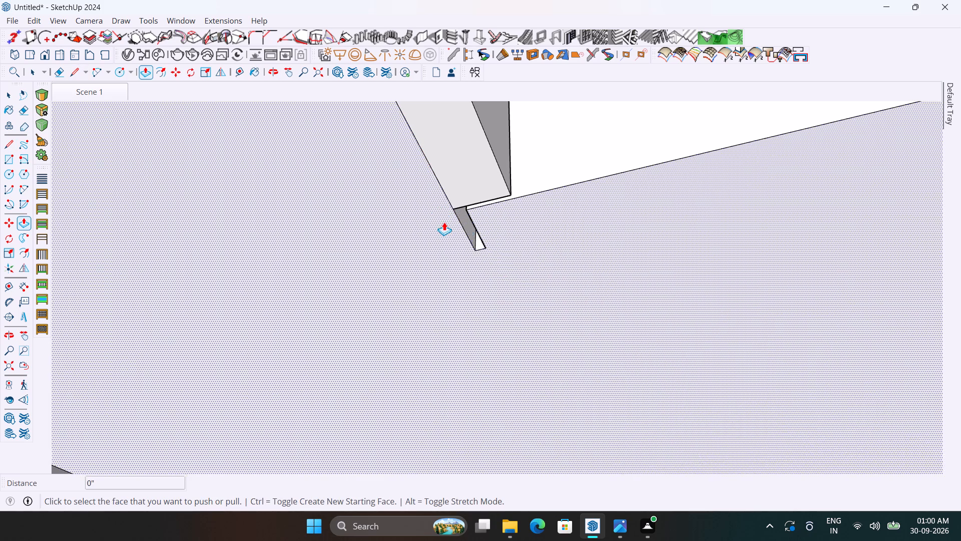
{"action": "scroll", "coordinate": [471, 225], "scroll_direction": "up", "scroll_amount": 4}
{"action": "middle_click_drag", "start_coordinate": [479, 225], "coordinate": [600, 236]}
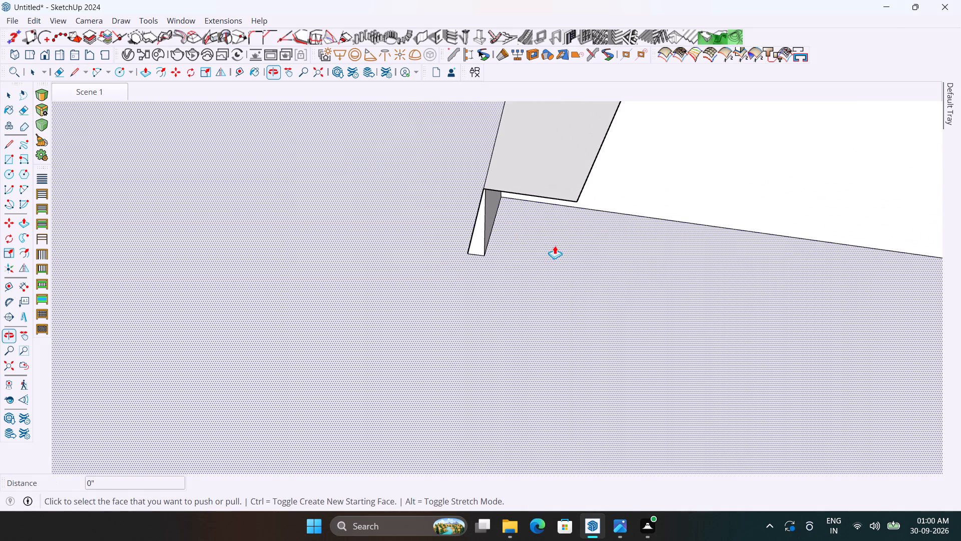
{"action": "left_click", "coordinate": [488, 225]}
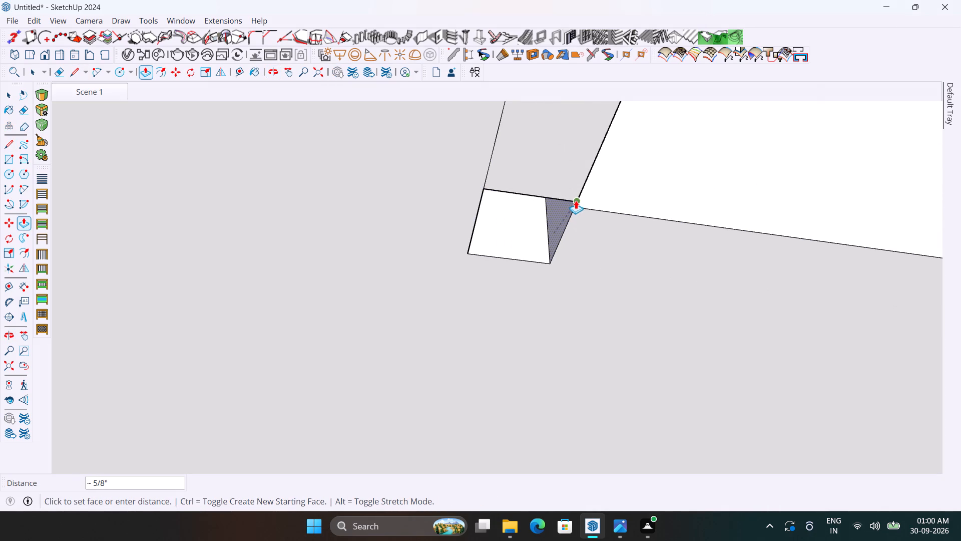
{"action": "left_click", "coordinate": [576, 200]}
{"action": "scroll", "coordinate": [505, 215], "scroll_direction": "down", "scroll_amount": 3}
{"action": "key", "text": "space"}
{"action": "key", "text": "space"}
{"action": "key", "text": "space"}
{"action": "key", "text": "space"}
{"action": "key", "text": "space"}
{"action": "key", "text": "space"}
{"action": "key", "text": "space"}
{"action": "key", "text": "space"}
{"action": "key", "text": "space"}
{"action": "key", "text": "space"}
{"action": "key", "text": "space"}
{"action": "key", "text": "space"}
{"action": "key", "text": "space"}
{"action": "key", "text": "space"}
{"action": "key", "text": "space"}
{"action": "key", "text": "space"}
{"action": "key", "text": "space"}
{"action": "key", "text": "space"}
{"action": "key", "text": "space"}
{"action": "middle_click_drag", "start_coordinate": [544, 216], "coordinate": [479, 209]}
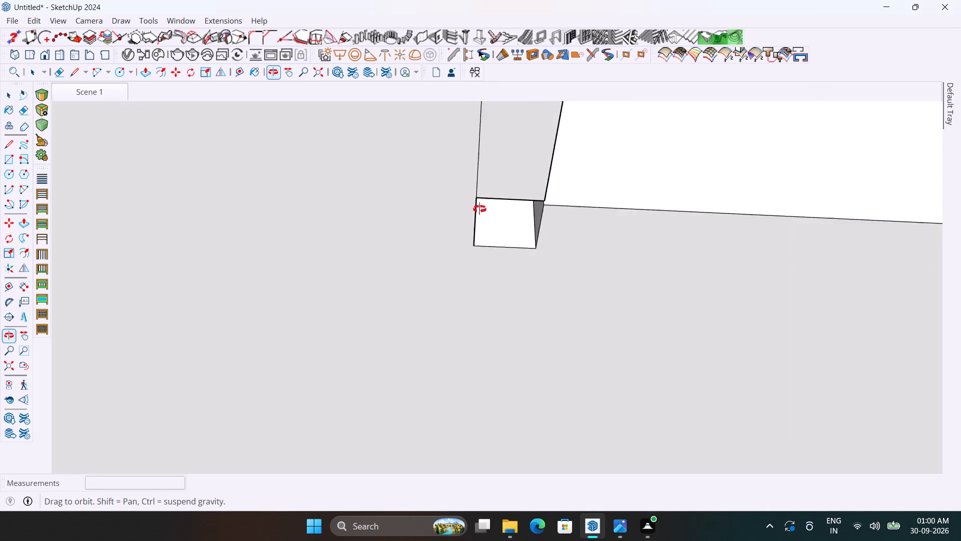
{"action": "middle_click_drag", "start_coordinate": [479, 209], "coordinate": [314, 216]}
{"action": "scroll", "coordinate": [319, 218], "scroll_direction": "down", "scroll_amount": 11}
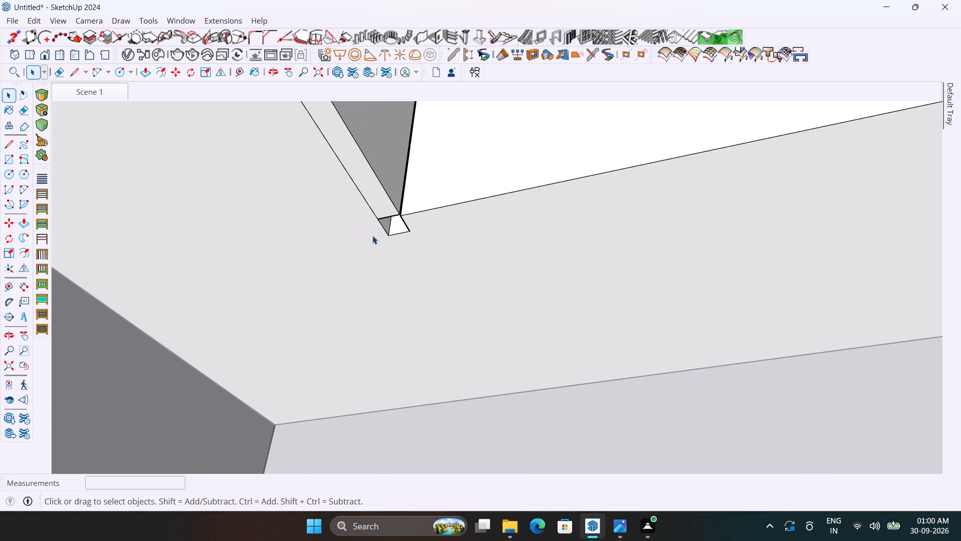
Draw a line under the long run's first door from the corner gap to the first door gap to mark the door's back.
{"action": "scroll", "coordinate": [373, 235], "scroll_direction": "down", "scroll_amount": 7}
{"action": "scroll", "coordinate": [456, 221], "scroll_direction": "up", "scroll_amount": 3}
{"action": "key", "text": "l"}
{"action": "scroll", "coordinate": [398, 242], "scroll_direction": "up", "scroll_amount": 4}
{"action": "left_click", "coordinate": [351, 234]}
{"action": "scroll", "coordinate": [227, 250], "scroll_direction": "down", "scroll_amount": 6}
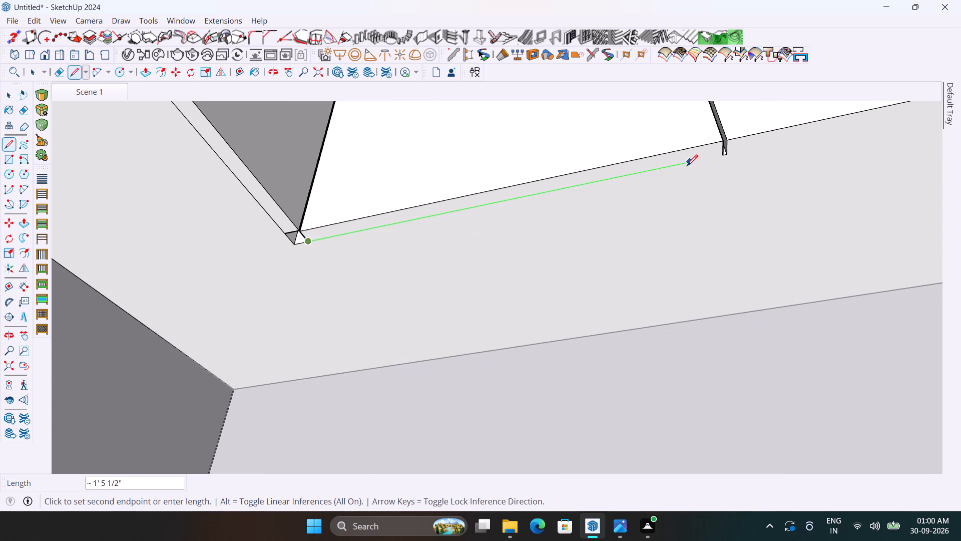
{"action": "scroll", "coordinate": [687, 166], "scroll_direction": "up", "scroll_amount": 3}
{"action": "left_click", "coordinate": [736, 153]}
{"action": "scroll", "coordinate": [495, 180], "scroll_direction": "down", "scroll_amount": 5}
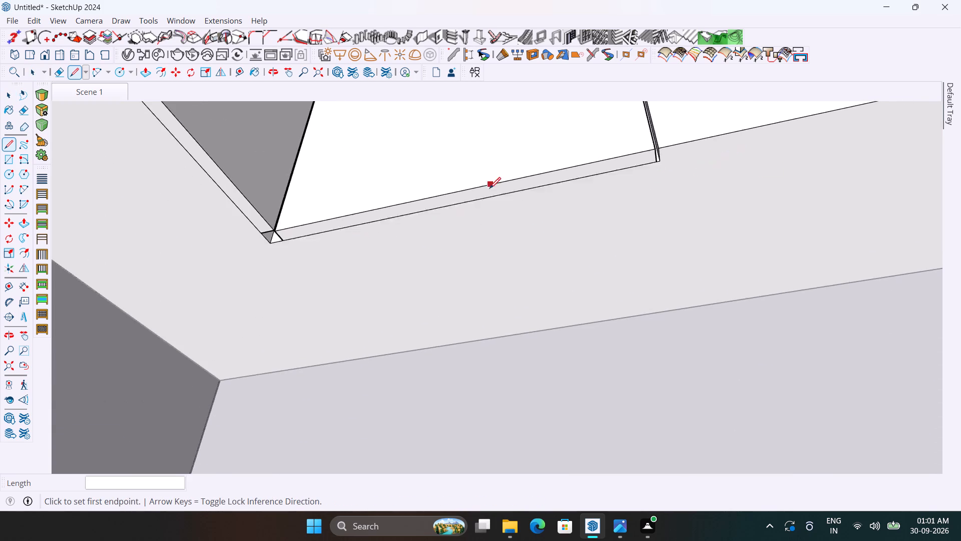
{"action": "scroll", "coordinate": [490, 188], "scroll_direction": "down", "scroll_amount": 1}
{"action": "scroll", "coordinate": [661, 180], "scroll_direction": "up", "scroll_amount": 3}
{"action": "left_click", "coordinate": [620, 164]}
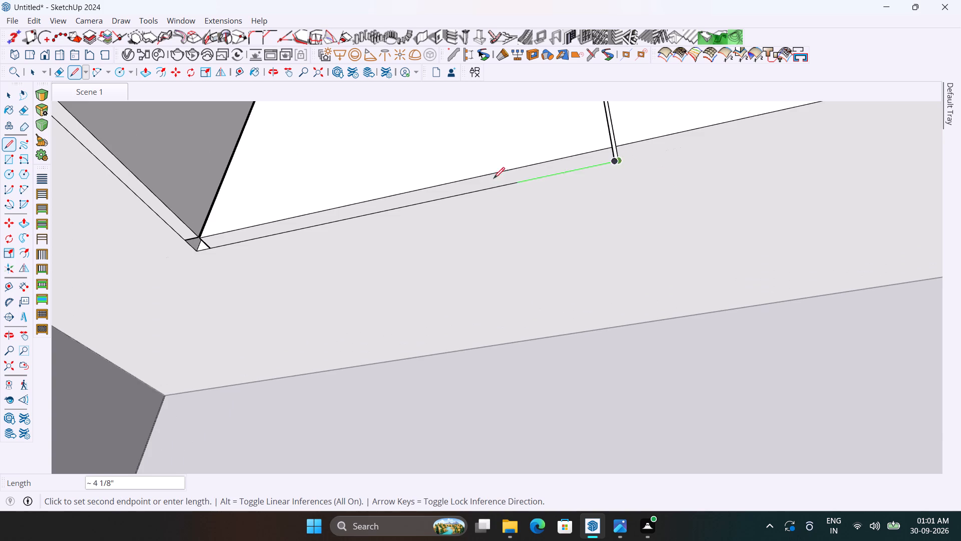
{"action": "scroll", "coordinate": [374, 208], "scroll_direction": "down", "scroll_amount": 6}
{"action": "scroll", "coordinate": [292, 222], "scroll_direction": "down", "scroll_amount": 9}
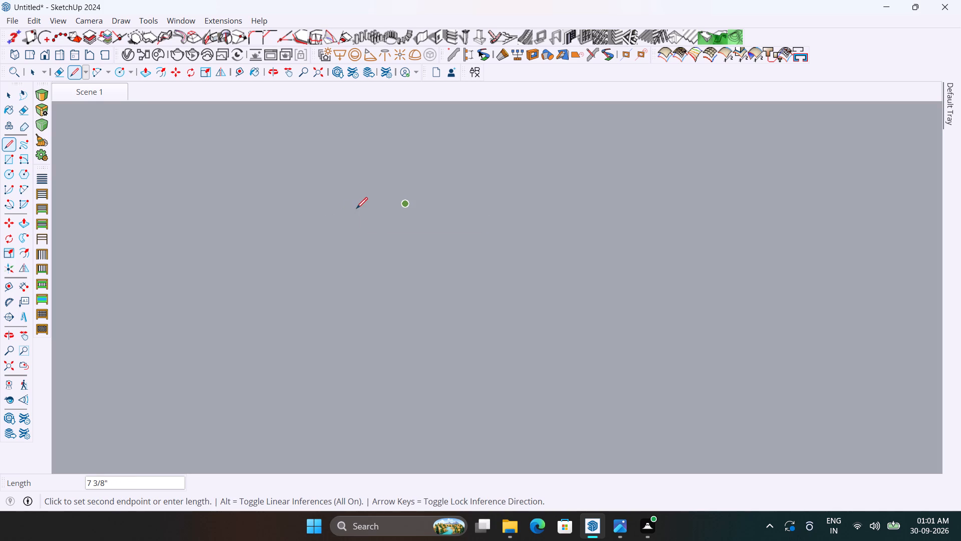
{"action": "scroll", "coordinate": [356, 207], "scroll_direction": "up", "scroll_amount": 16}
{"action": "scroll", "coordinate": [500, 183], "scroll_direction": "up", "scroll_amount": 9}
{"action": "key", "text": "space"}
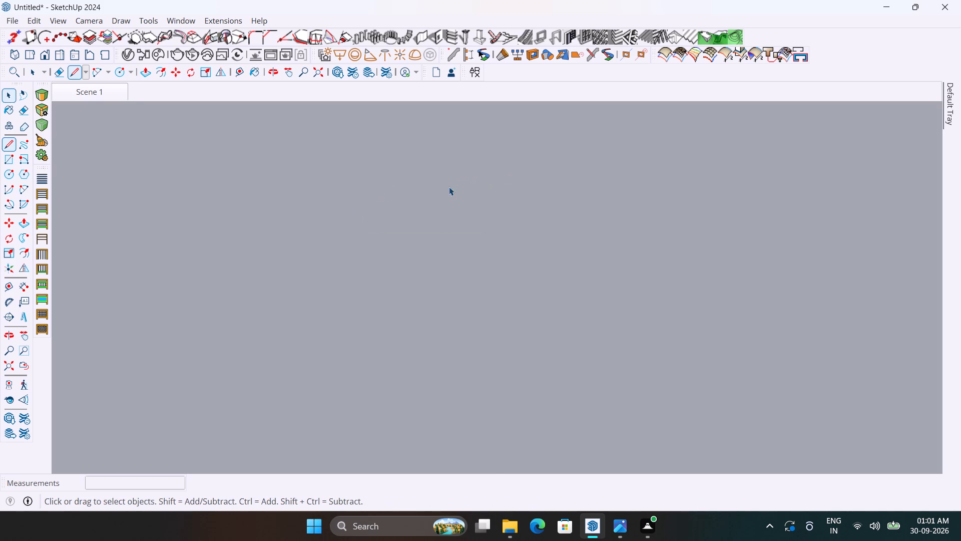
Draw a line under the long run's second door from the first door gap to the second to mark the door's back.
{"action": "scroll", "coordinate": [390, 223], "scroll_direction": "down", "scroll_amount": 3}
{"action": "left_click", "coordinate": [122, 97]}
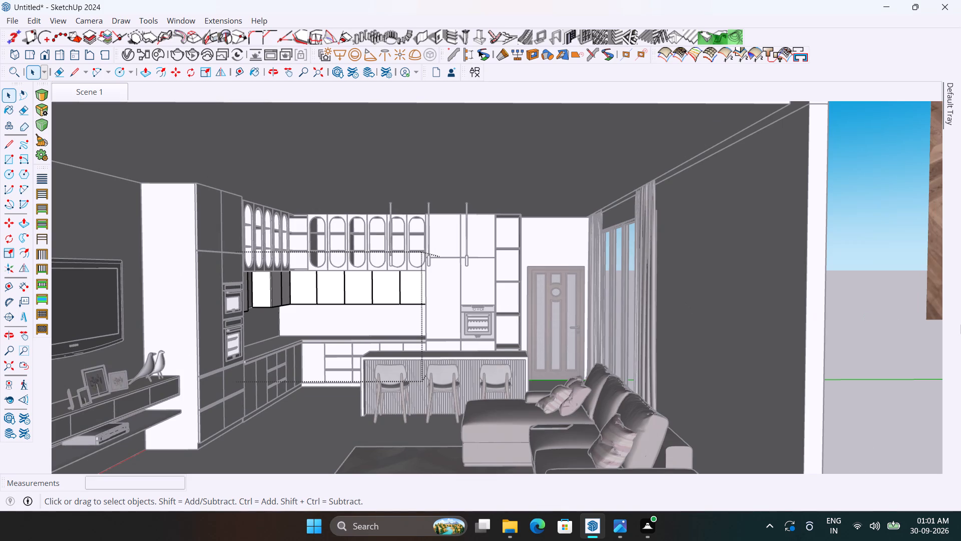
{"action": "left_click", "coordinate": [870, 316]}
{"action": "scroll", "coordinate": [248, 307], "scroll_direction": "up", "scroll_amount": 9}
{"action": "middle_click_drag", "start_coordinate": [453, 302], "coordinate": [456, 280]}
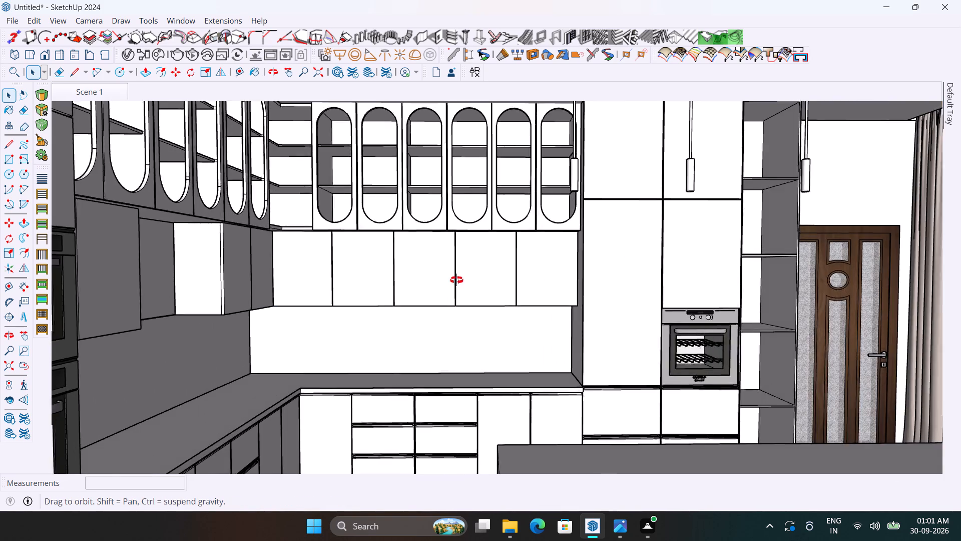
{"action": "middle_click_drag", "start_coordinate": [456, 280], "coordinate": [462, 246]}
{"action": "scroll", "coordinate": [345, 305], "scroll_direction": "up", "scroll_amount": 8}
{"action": "middle_click_drag", "start_coordinate": [412, 298], "coordinate": [426, 263]}
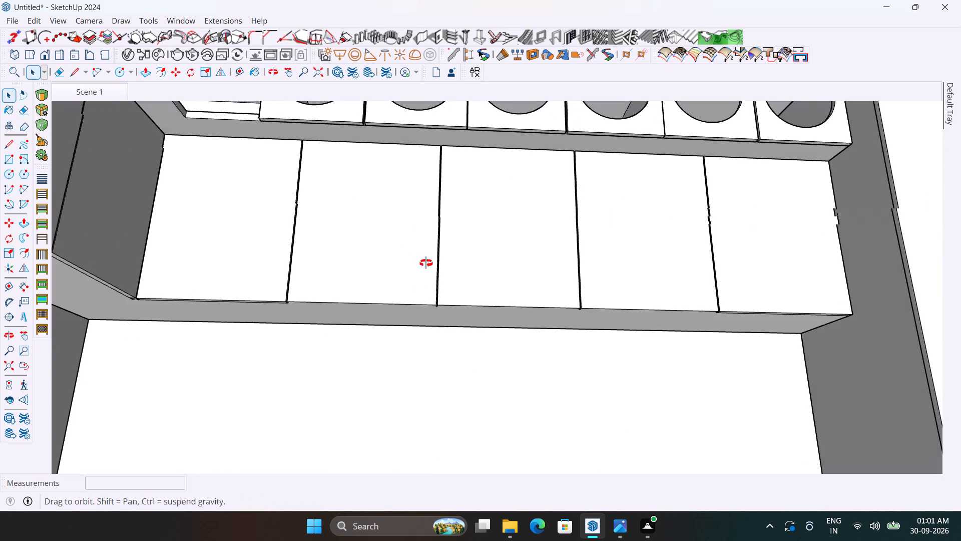
{"action": "middle_click_drag", "start_coordinate": [426, 263], "coordinate": [433, 163]}
{"action": "key", "text": "l"}
{"action": "scroll", "coordinate": [347, 261], "scroll_direction": "up", "scroll_amount": 4}
{"action": "scroll", "coordinate": [293, 278], "scroll_direction": "up", "scroll_amount": 4}
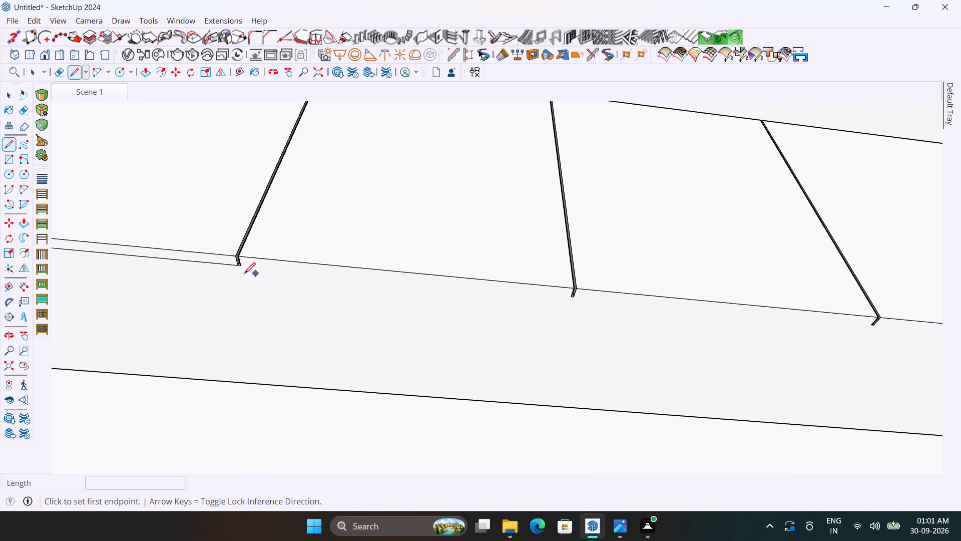
{"action": "left_click", "coordinate": [243, 267]}
{"action": "scroll", "coordinate": [574, 317], "scroll_direction": "up", "scroll_amount": 3}
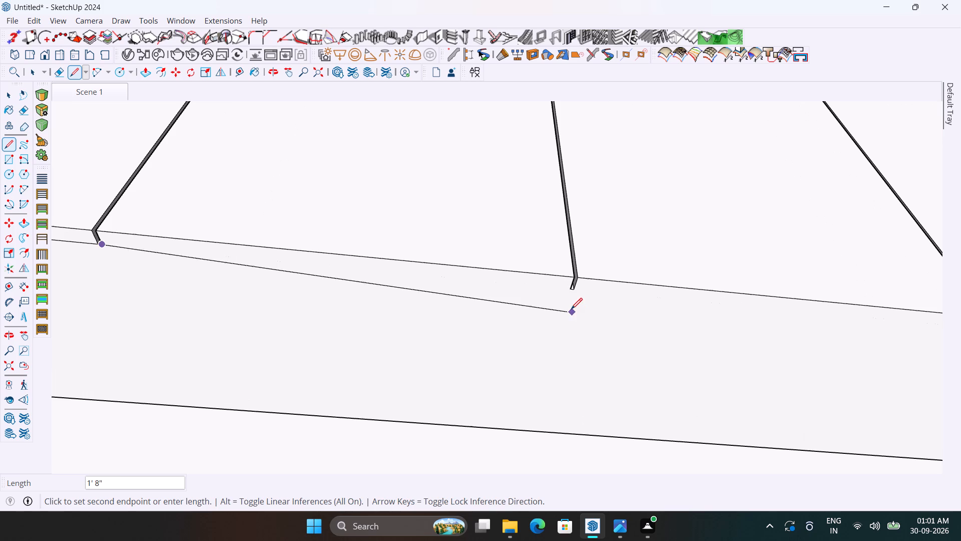
{"action": "left_click", "coordinate": [570, 291]}
Draw lines under the long run's third and fourth doors from gap to gap to mark the backs of these doors.
{"action": "left_click", "coordinate": [575, 293]}
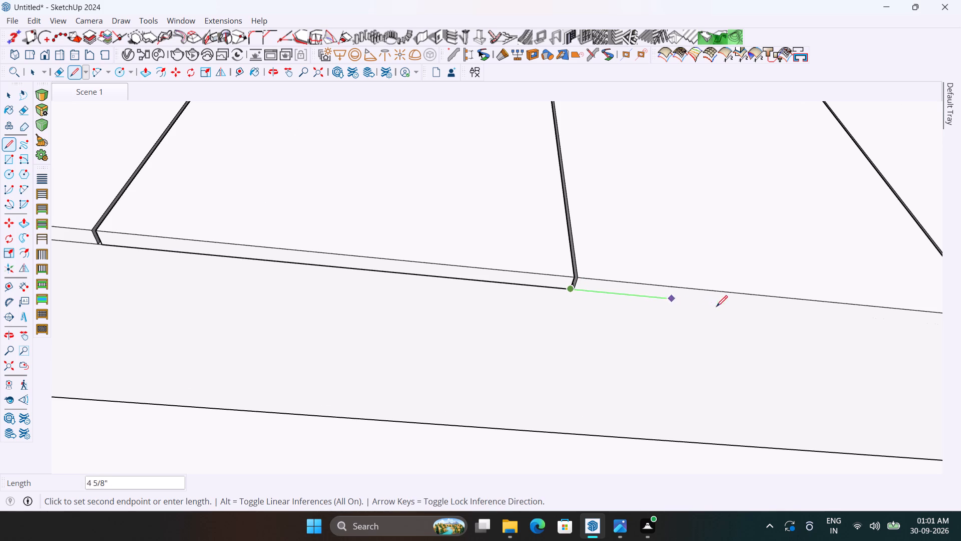
{"action": "scroll", "coordinate": [506, 295], "scroll_direction": "down", "scroll_amount": 6}
{"action": "scroll", "coordinate": [750, 327], "scroll_direction": "up", "scroll_amount": 4}
{"action": "left_click", "coordinate": [796, 311]}
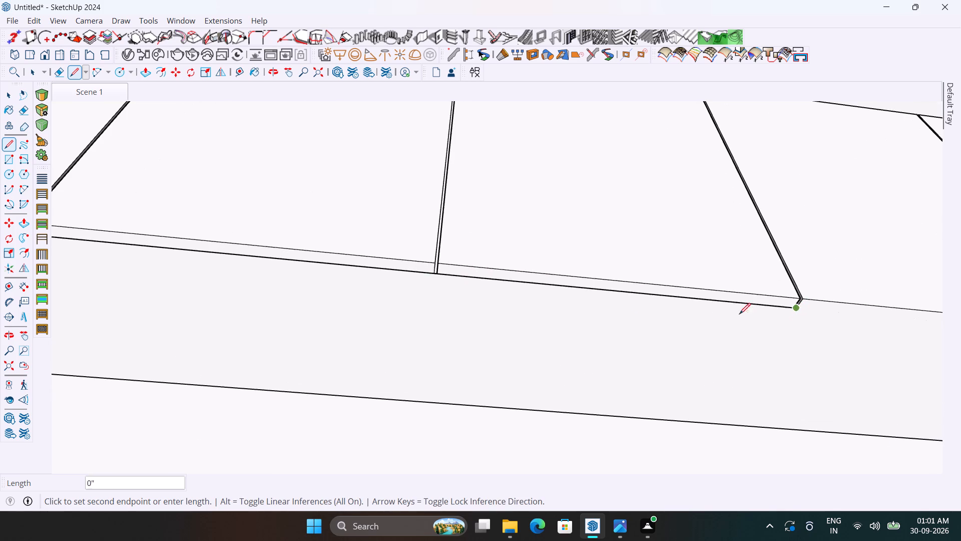
{"action": "scroll", "coordinate": [415, 297], "scroll_direction": "down", "scroll_amount": 5}
{"action": "scroll", "coordinate": [882, 319], "scroll_direction": "up", "scroll_amount": 3}
{"action": "left_click", "coordinate": [862, 328]}
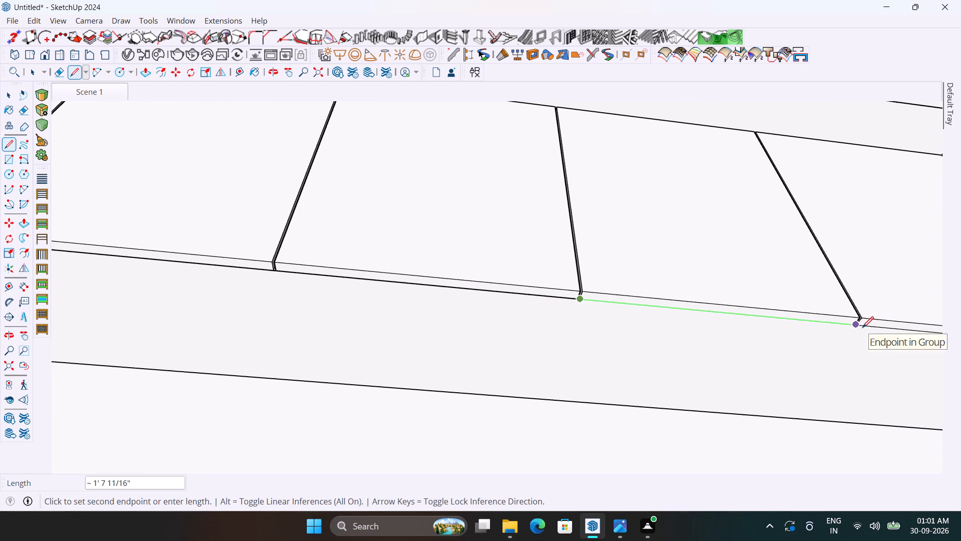
{"action": "scroll", "coordinate": [728, 323], "scroll_direction": "down", "scroll_amount": 6}
{"action": "key", "text": "space"}
Return to the Scene 1 view and examine the whole kitchen and living room for missing furniture.
{"action": "scroll", "coordinate": [639, 316], "scroll_direction": "down", "scroll_amount": 8}
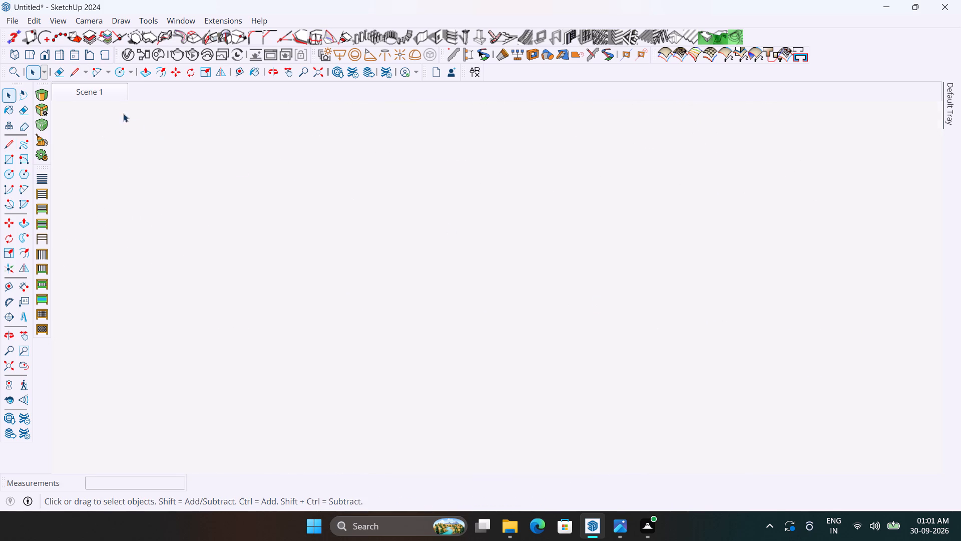
{"action": "left_click", "coordinate": [109, 92]}
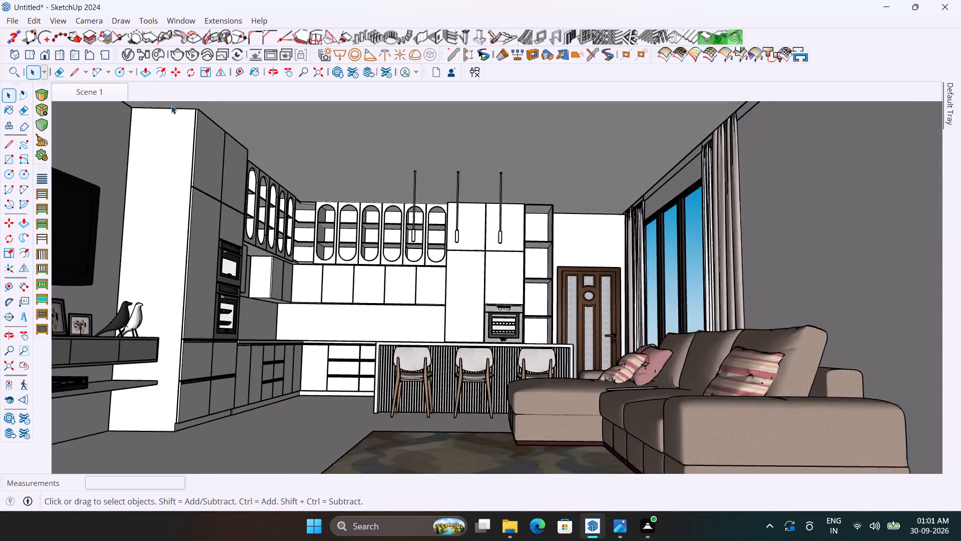
{"action": "scroll", "coordinate": [464, 163], "scroll_direction": "down", "scroll_amount": 17}
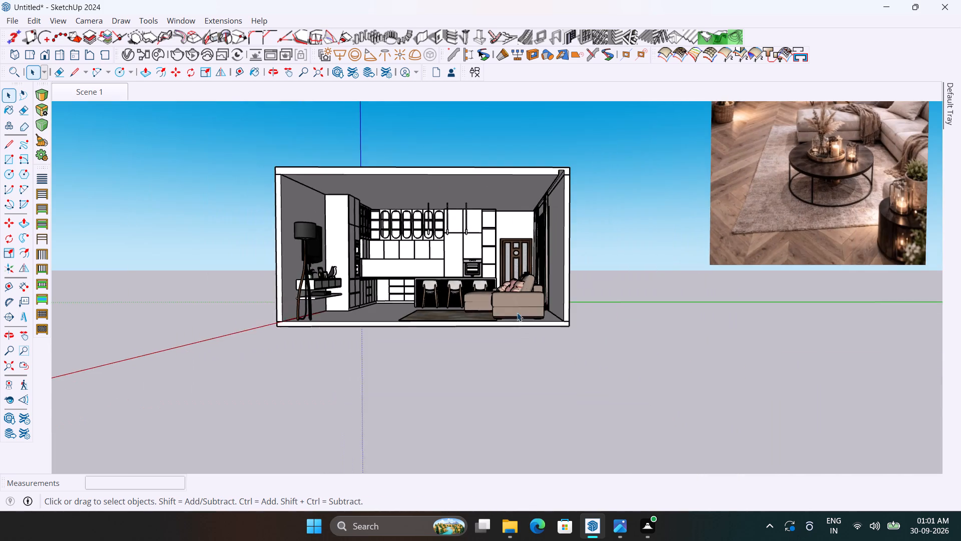
{"action": "scroll", "coordinate": [517, 313], "scroll_direction": "down", "scroll_amount": 2}
{"action": "scroll", "coordinate": [472, 280], "scroll_direction": "up", "scroll_amount": 9}
{"action": "middle_click_drag", "start_coordinate": [477, 274], "coordinate": [466, 311]}
{"action": "scroll", "coordinate": [442, 310], "scroll_direction": "up", "scroll_amount": 2}
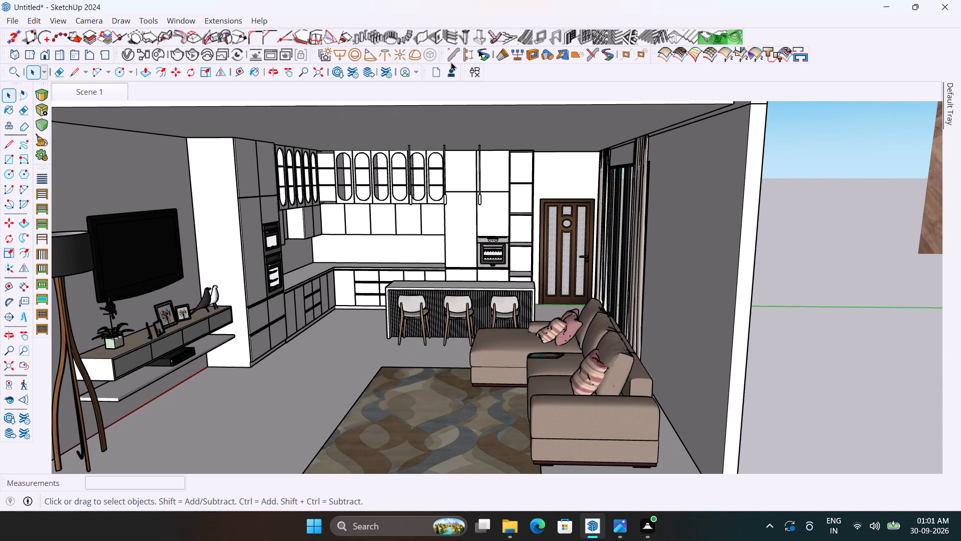
Search 3D Warehouse models for "coffe table".
{"action": "left_click", "coordinate": [335, 72]}
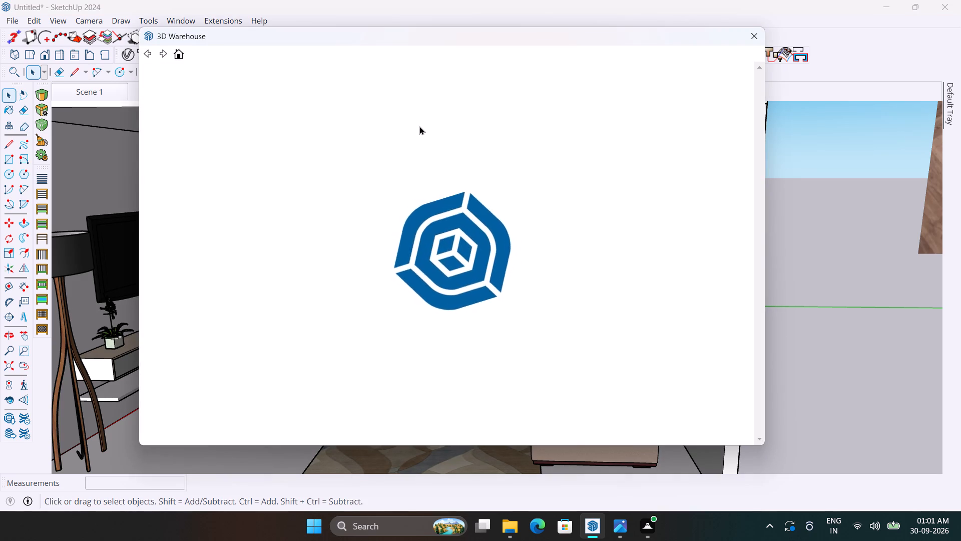
{"action": "left_click", "coordinate": [395, 85]}
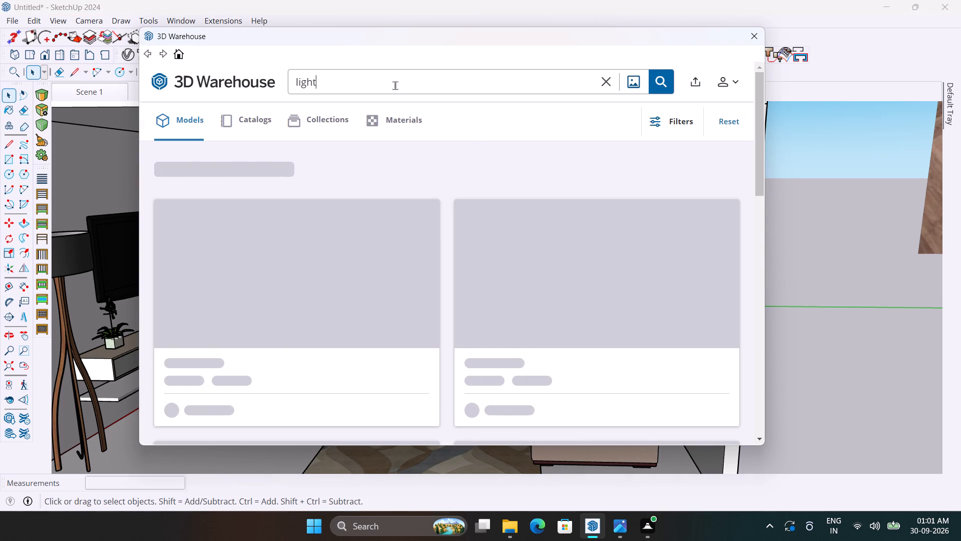
{"action": "key", "text": "BackSpace"}
{"action": "key", "text": "BackSpace"}
{"action": "key", "text": "BackSpace"}
{"action": "key", "text": "BackSpace"}
{"action": "key", "text": "BackSpace"}
{"action": "key", "text": "BackSpace"}
{"action": "type", "text": "co"}
{"action": "type", "text": "ff"}
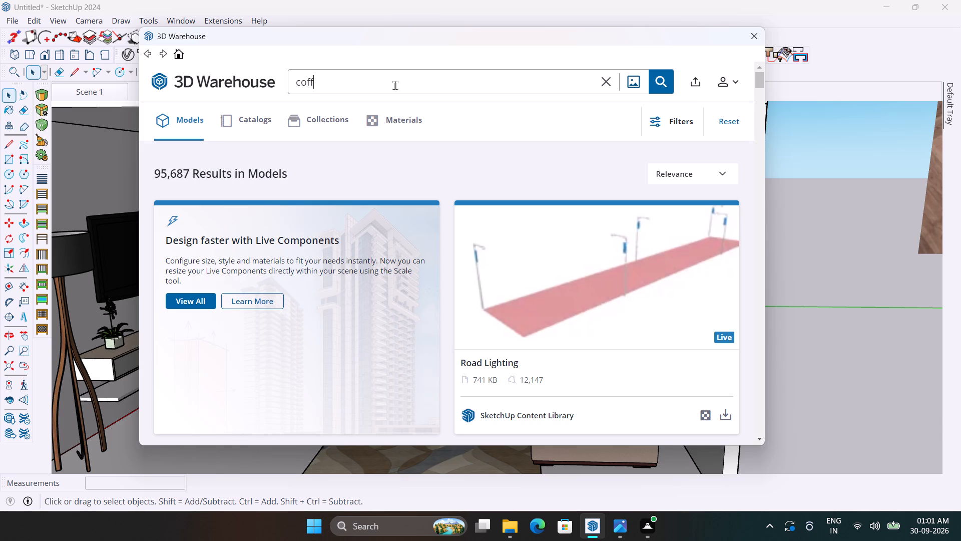
{"action": "type", "text": "e tabl"}
{"action": "key", "text": "e"}
{"action": "left_click", "coordinate": [658, 82]}
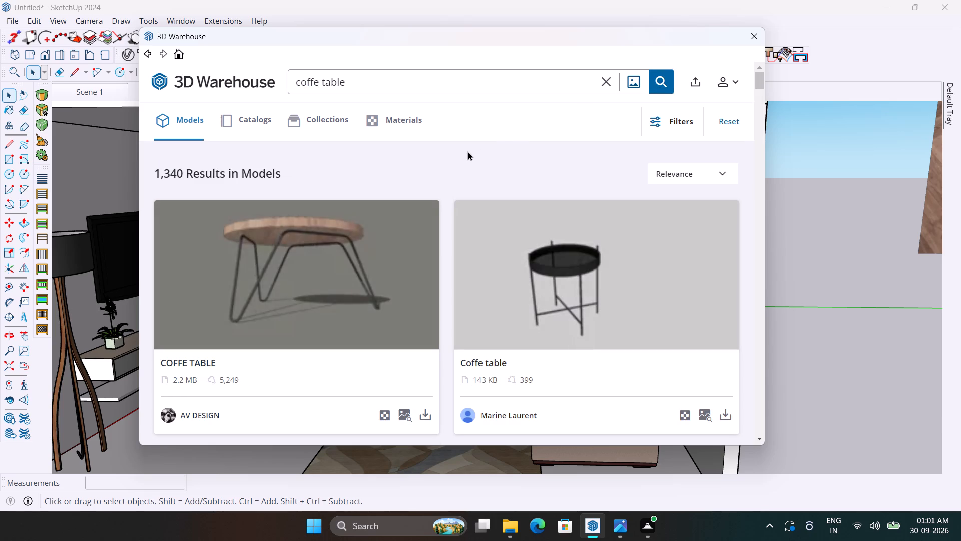
Browse the coffee table models for one that suits the living room.
{"action": "scroll", "coordinate": [467, 151], "scroll_direction": "down", "scroll_amount": 8}
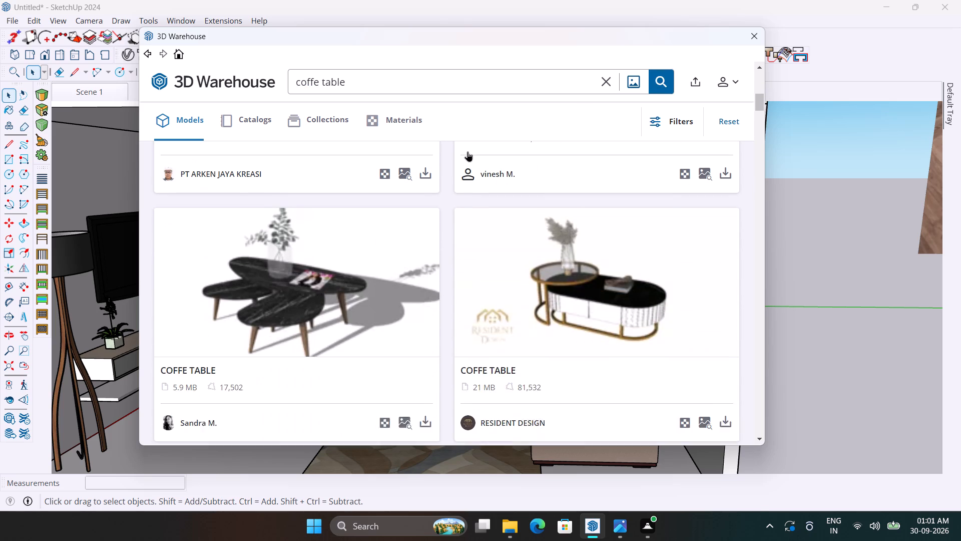
{"action": "scroll", "coordinate": [467, 151], "scroll_direction": "down", "scroll_amount": 5}
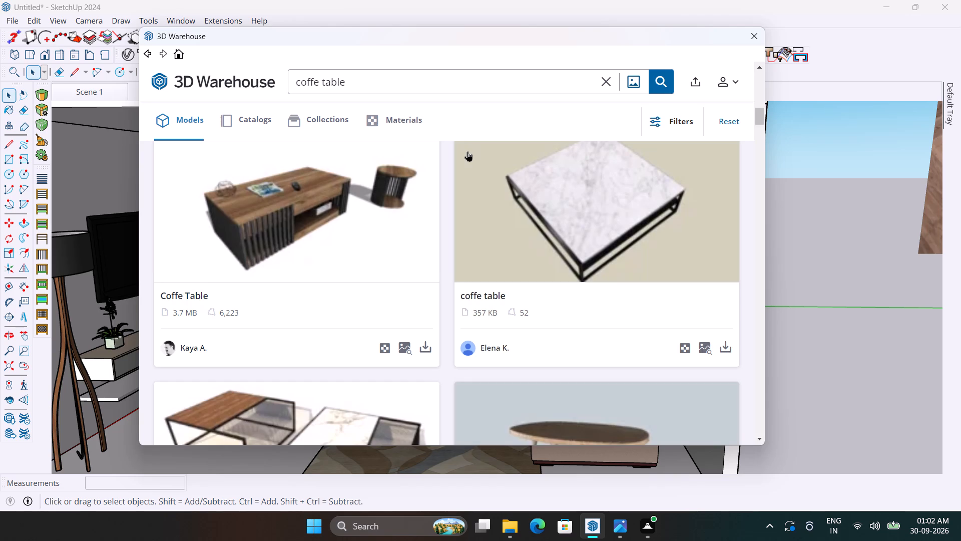
{"action": "scroll", "coordinate": [467, 151], "scroll_direction": "up", "scroll_amount": 4}
{"action": "scroll", "coordinate": [467, 151], "scroll_direction": "down", "scroll_amount": 3}
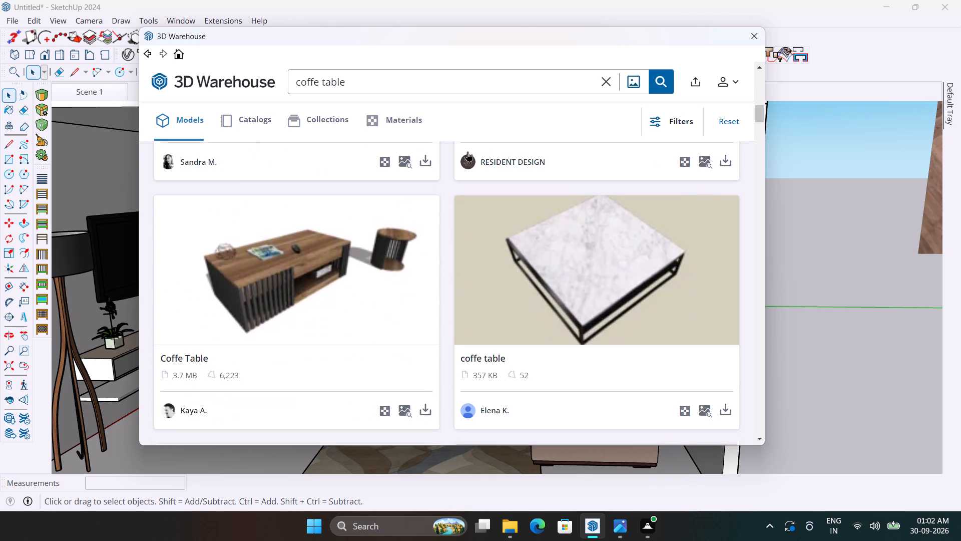
{"action": "scroll", "coordinate": [467, 151], "scroll_direction": "down", "scroll_amount": 9}
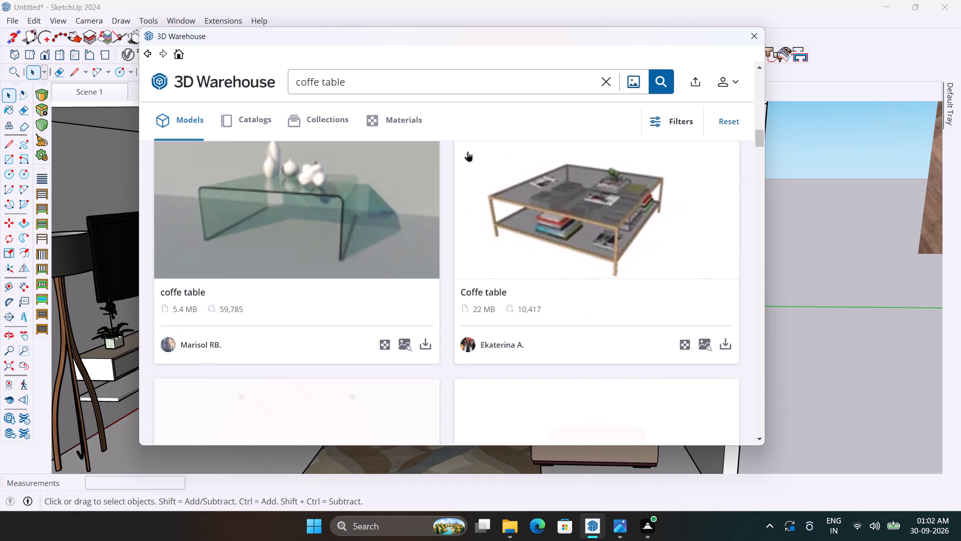
{"action": "scroll", "coordinate": [467, 151], "scroll_direction": "down", "scroll_amount": 11}
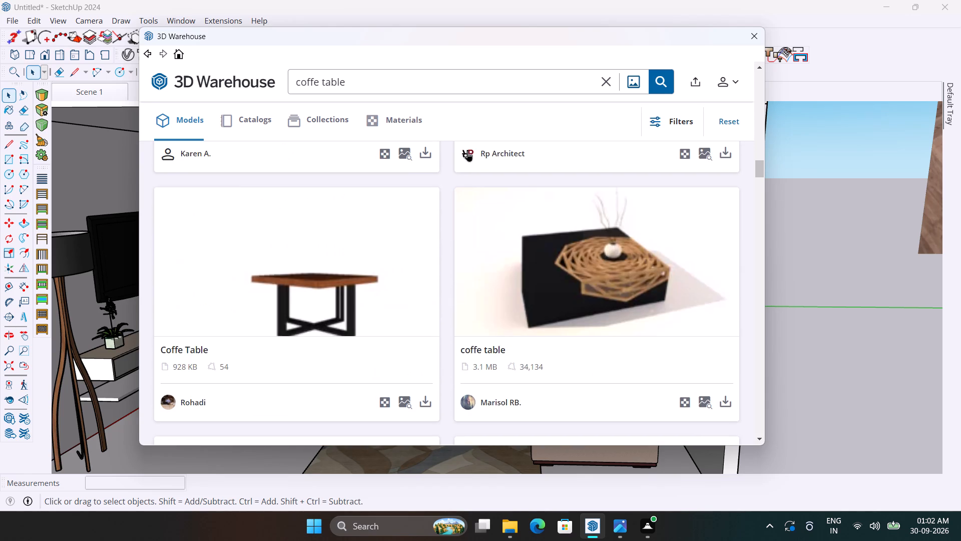
{"action": "scroll", "coordinate": [467, 151], "scroll_direction": "down", "scroll_amount": 13}
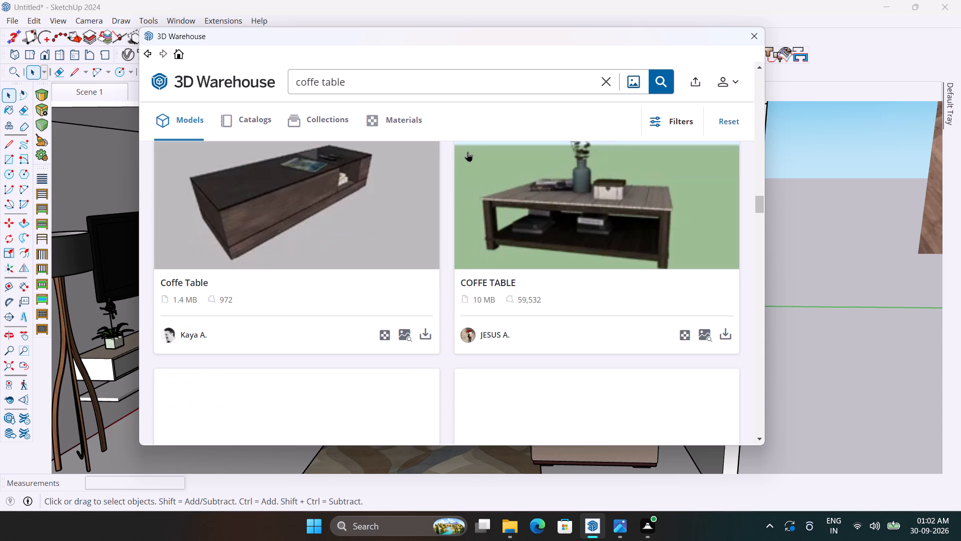
{"action": "scroll", "coordinate": [467, 151], "scroll_direction": "down", "scroll_amount": 8}
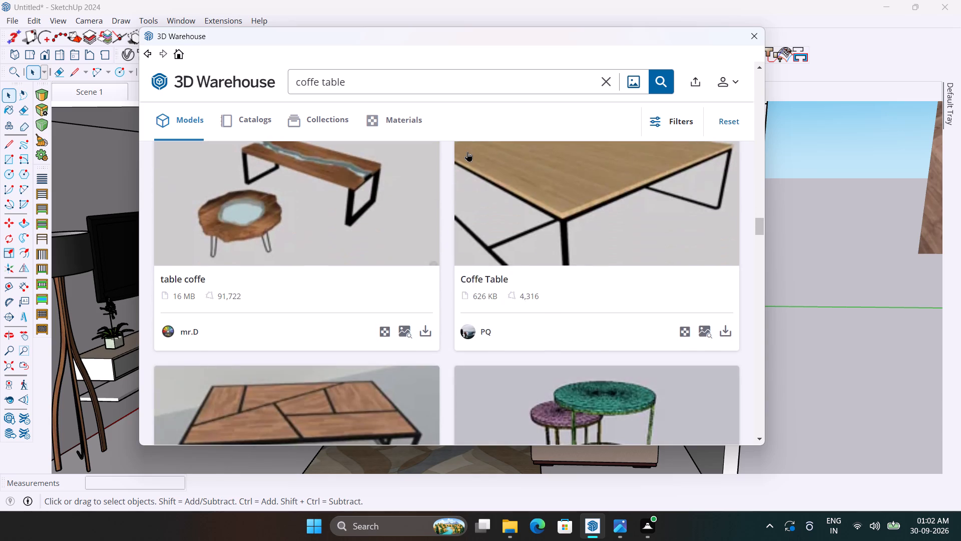
{"action": "scroll", "coordinate": [467, 151], "scroll_direction": "down", "scroll_amount": 5}
{"action": "scroll", "coordinate": [467, 151], "scroll_direction": "up", "scroll_amount": 4}
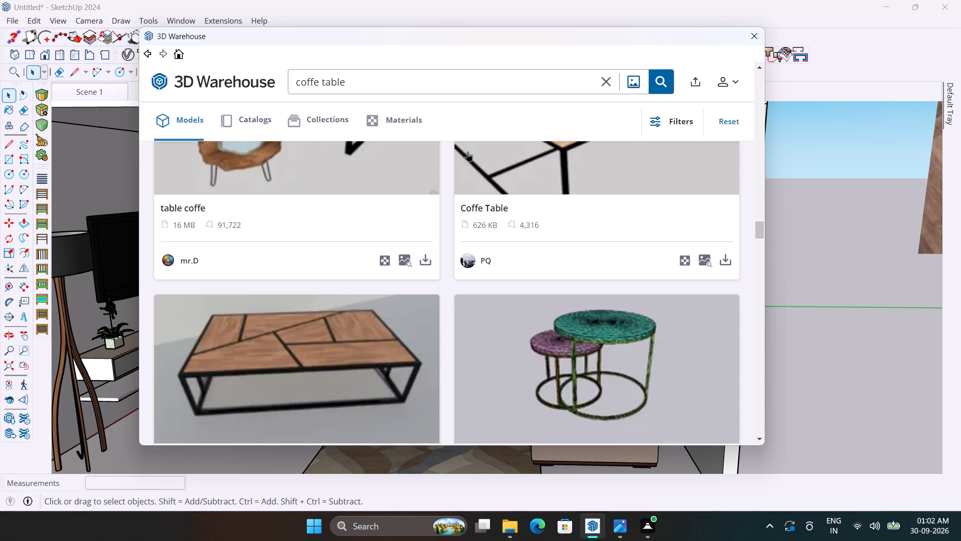
{"action": "scroll", "coordinate": [467, 151], "scroll_direction": "up", "scroll_amount": 17}
{"action": "scroll", "coordinate": [467, 151], "scroll_direction": "down", "scroll_amount": 12}
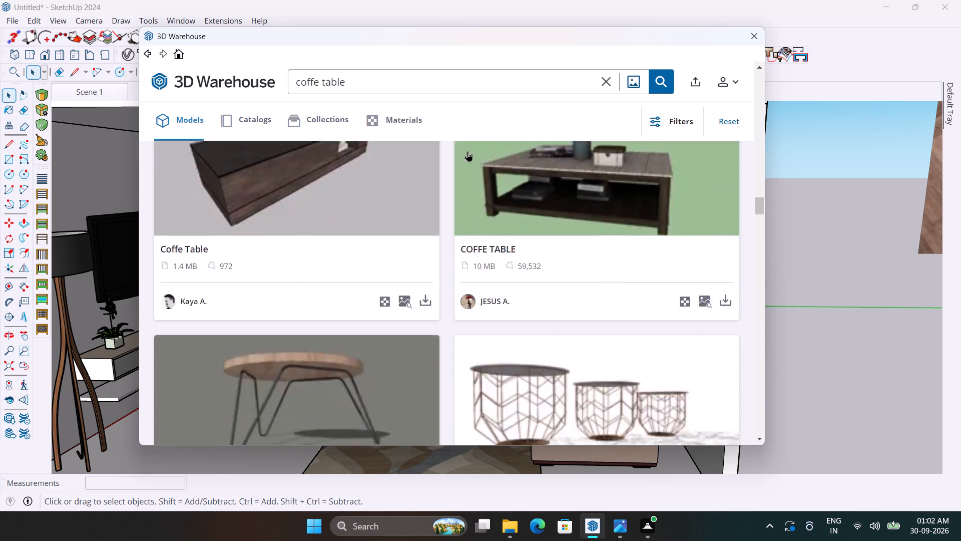
{"action": "scroll", "coordinate": [467, 151], "scroll_direction": "down", "scroll_amount": 18}
{"action": "scroll", "coordinate": [467, 151], "scroll_direction": "up", "scroll_amount": 1}
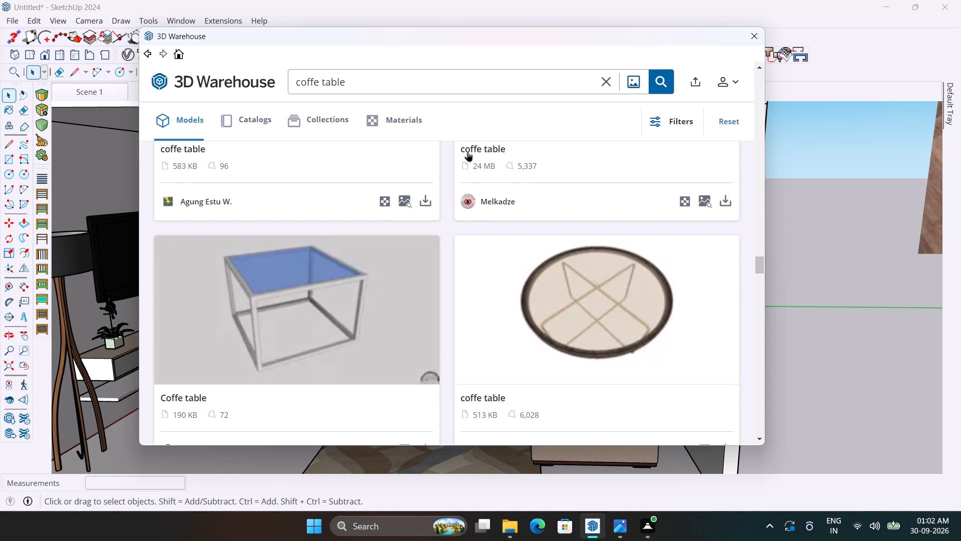
Refine the 3D Warehouse model search to "round coffe table".
{"action": "left_click", "coordinate": [387, 88]}
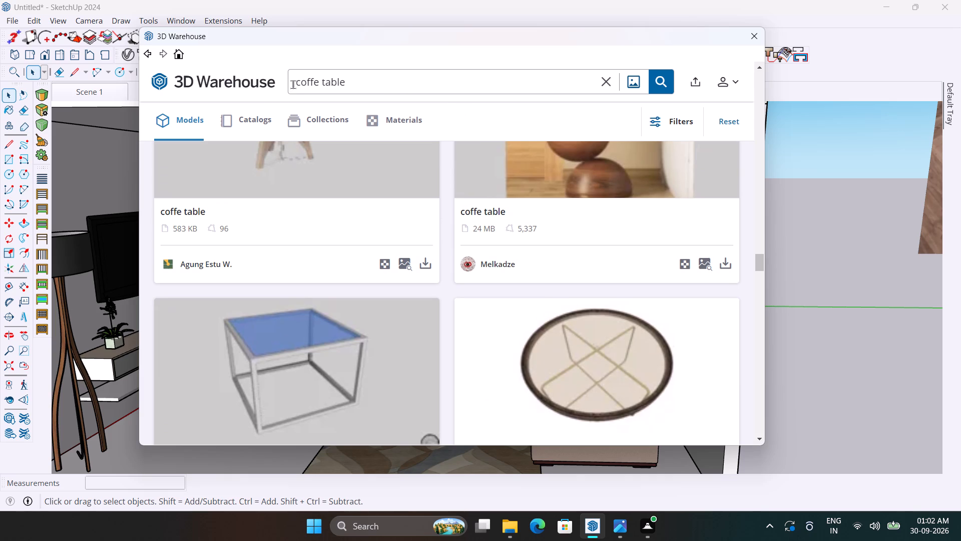
{"action": "left_click", "coordinate": [293, 84]}
{"action": "type", "text": "roun"}
{"action": "type", "text": "d"}
{"action": "key", "text": "space"}
{"action": "key", "text": "Return"}
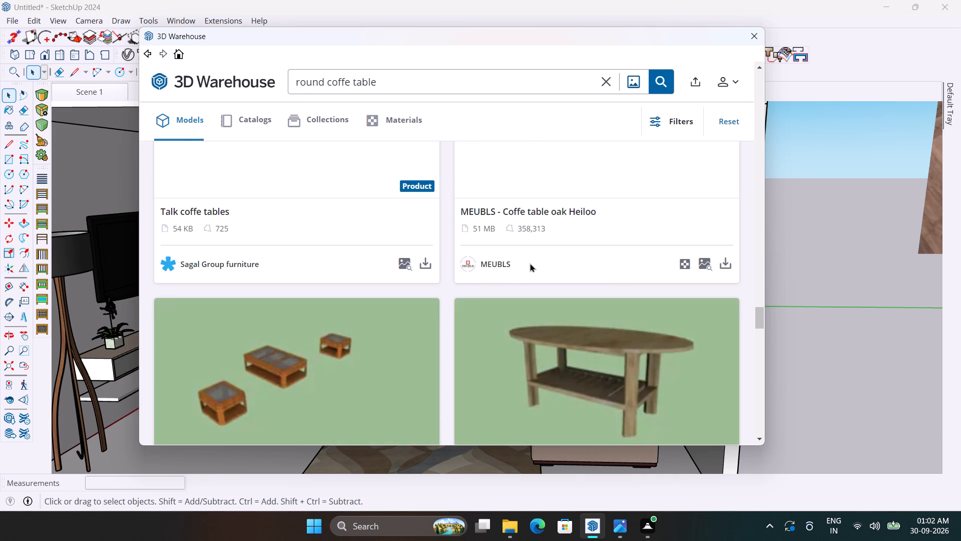
Browse the round coffee table models for one that suits the living room rug and sofa.
{"action": "scroll", "coordinate": [530, 263], "scroll_direction": "up", "scroll_amount": 4}
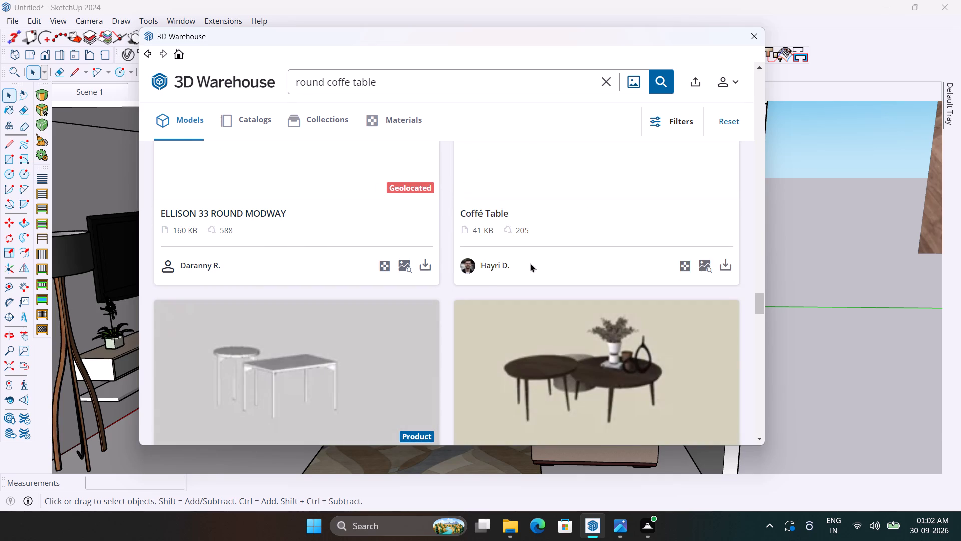
{"action": "scroll", "coordinate": [530, 263], "scroll_direction": "up", "scroll_amount": 8}
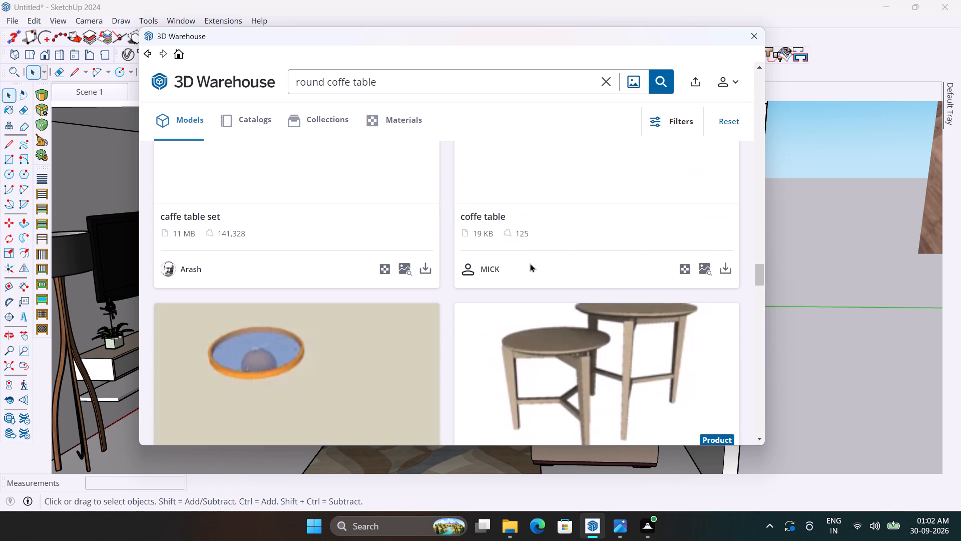
{"action": "scroll", "coordinate": [530, 263], "scroll_direction": "down", "scroll_amount": 6}
{"action": "scroll", "coordinate": [530, 263], "scroll_direction": "up", "scroll_amount": 10}
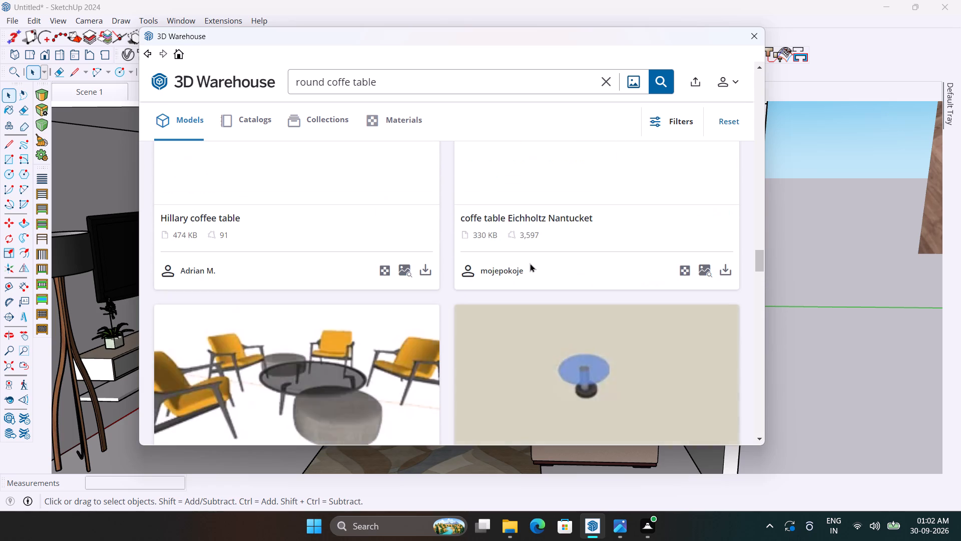
{"action": "scroll", "coordinate": [530, 263], "scroll_direction": "up", "scroll_amount": 13}
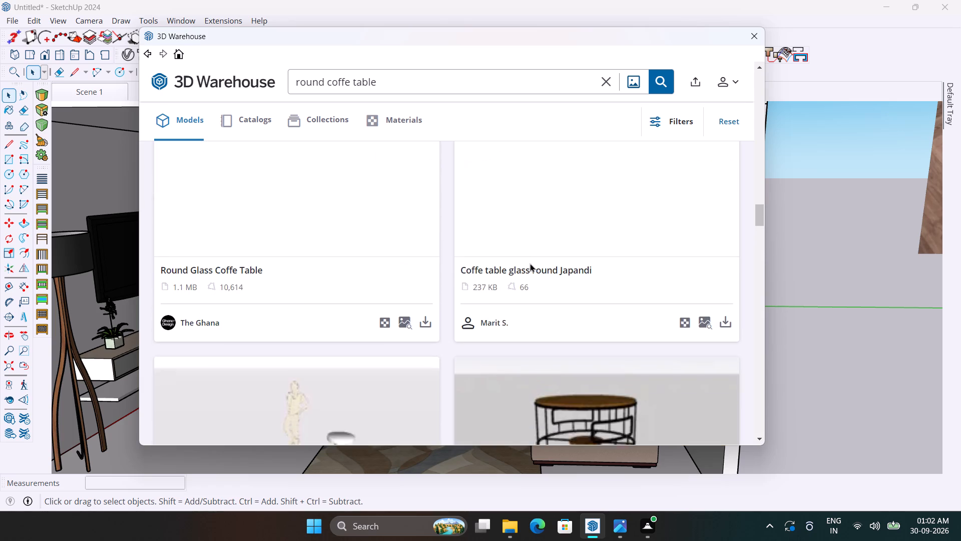
{"action": "scroll", "coordinate": [530, 263], "scroll_direction": "down", "scroll_amount": 2}
{"action": "scroll", "coordinate": [530, 263], "scroll_direction": "up", "scroll_amount": 8}
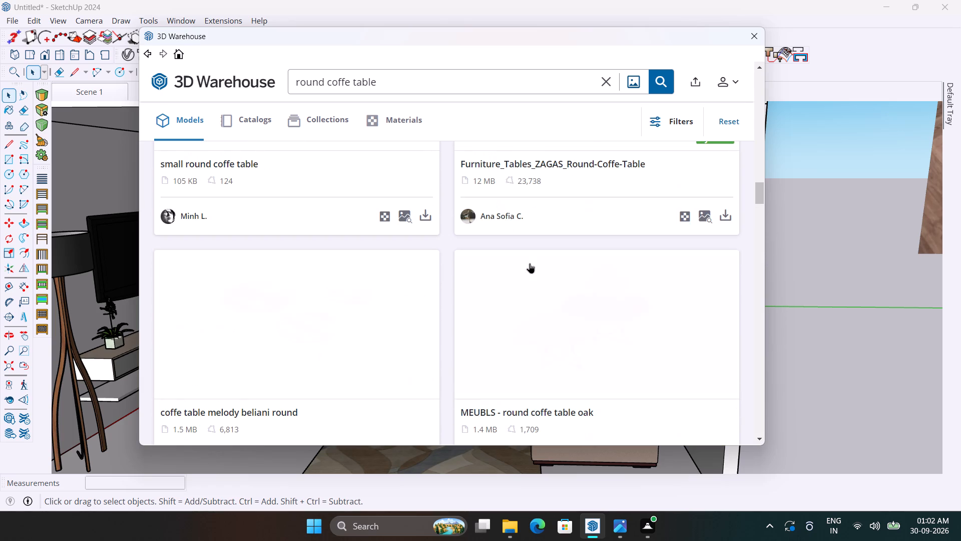
{"action": "scroll", "coordinate": [530, 263], "scroll_direction": "up", "scroll_amount": 8}
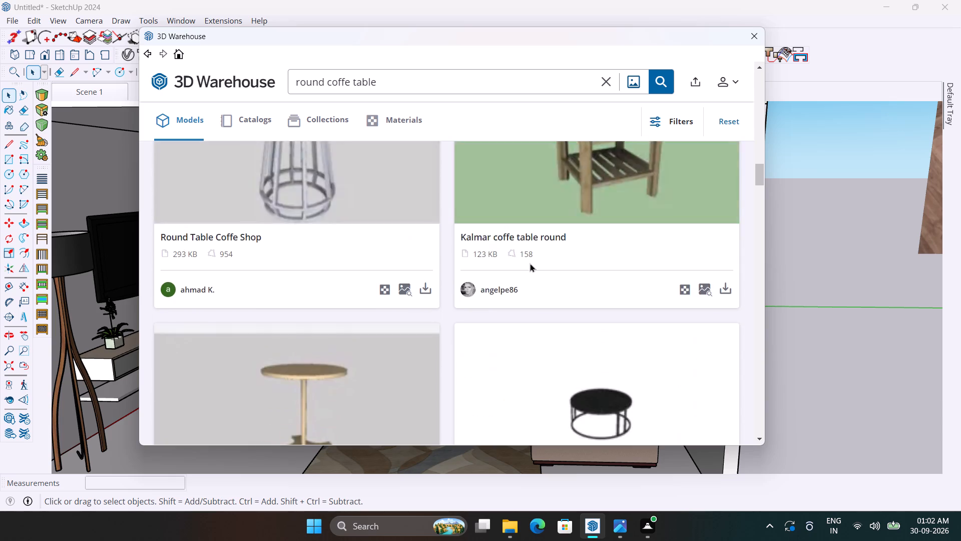
{"action": "scroll", "coordinate": [530, 263], "scroll_direction": "up", "scroll_amount": 1}
{"action": "scroll", "coordinate": [530, 263], "scroll_direction": "down", "scroll_amount": 6}
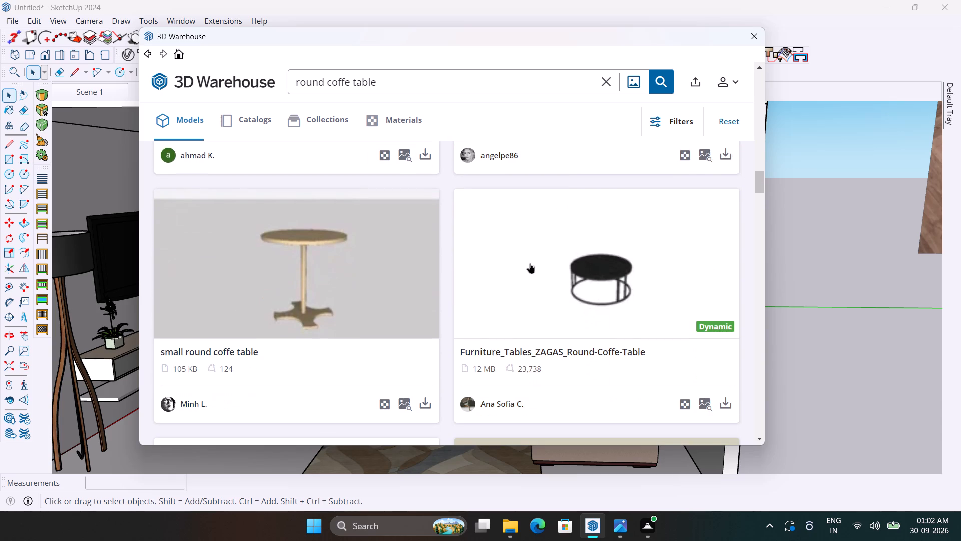
{"action": "scroll", "coordinate": [530, 263], "scroll_direction": "up", "scroll_amount": 9}
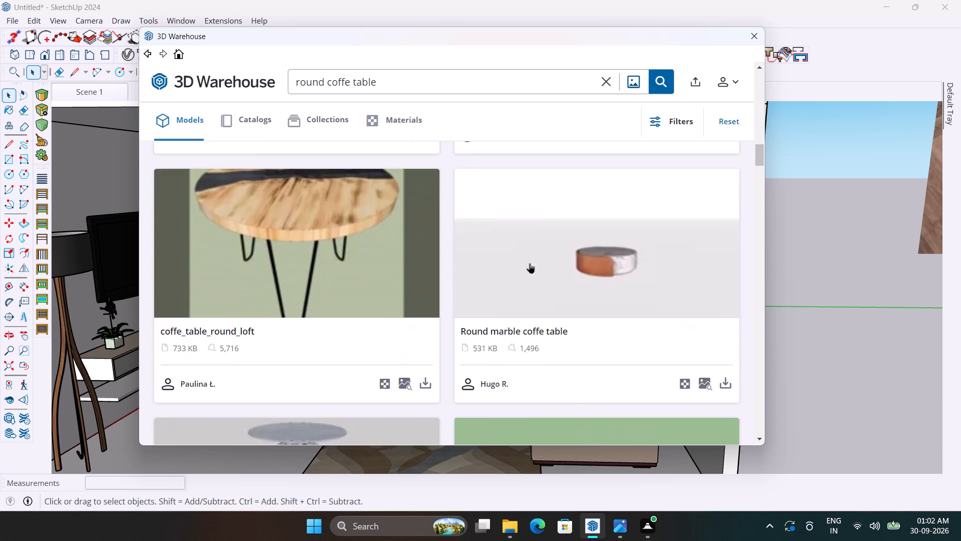
{"action": "scroll", "coordinate": [530, 263], "scroll_direction": "up", "scroll_amount": 9}
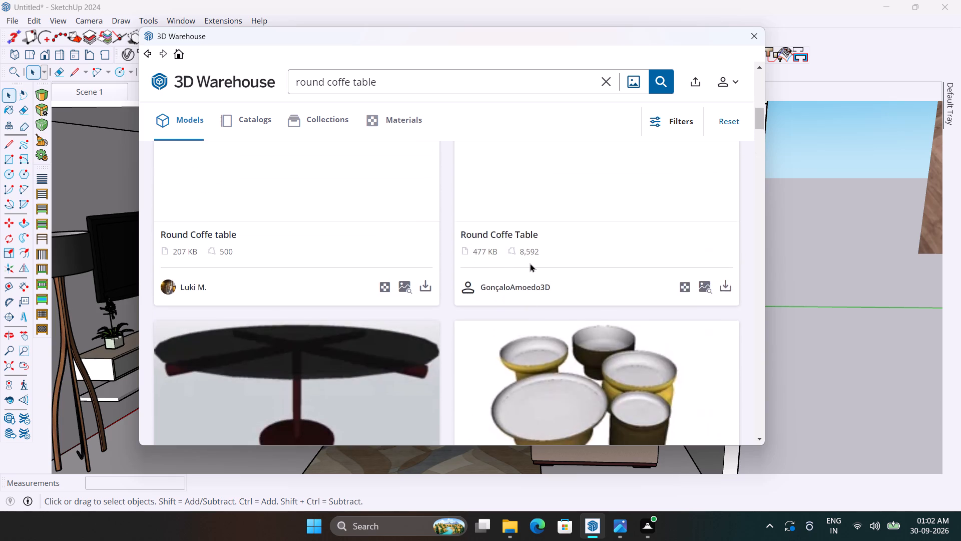
{"action": "scroll", "coordinate": [530, 263], "scroll_direction": "up", "scroll_amount": 8}
{"action": "scroll", "coordinate": [530, 263], "scroll_direction": "down", "scroll_amount": 7}
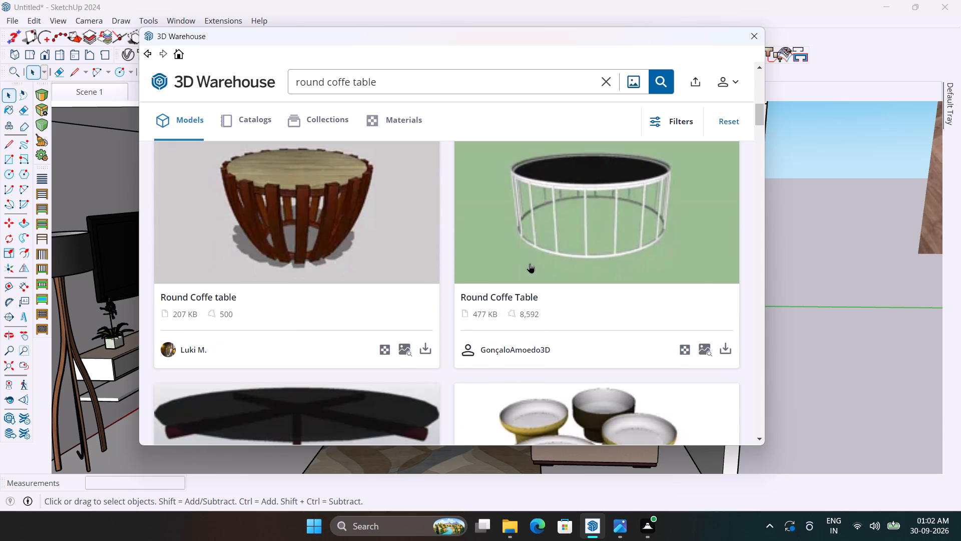
Load the Round Coffe Table with the black top and white wire frame into the model and place it on the living room rug.
{"action": "left_click", "coordinate": [726, 348]}
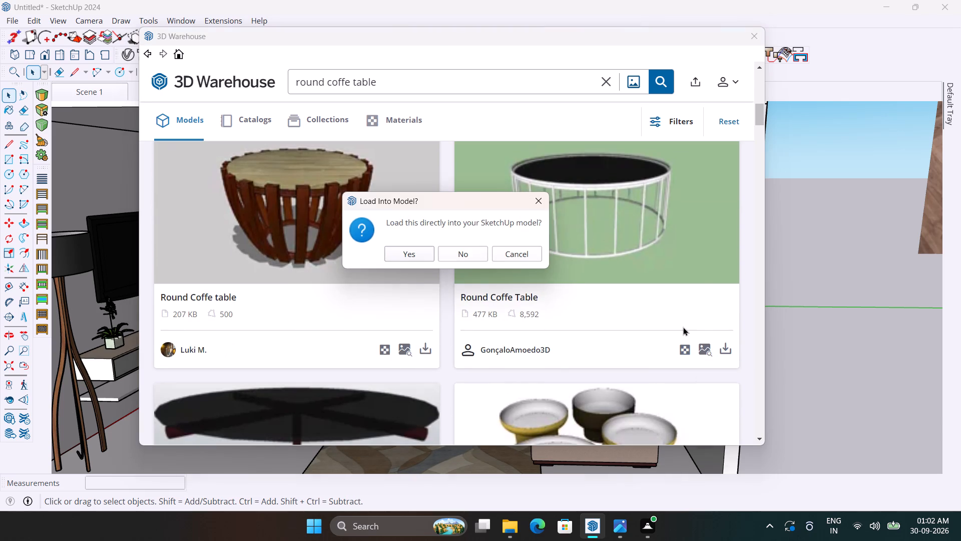
{"action": "left_click", "coordinate": [418, 250]}
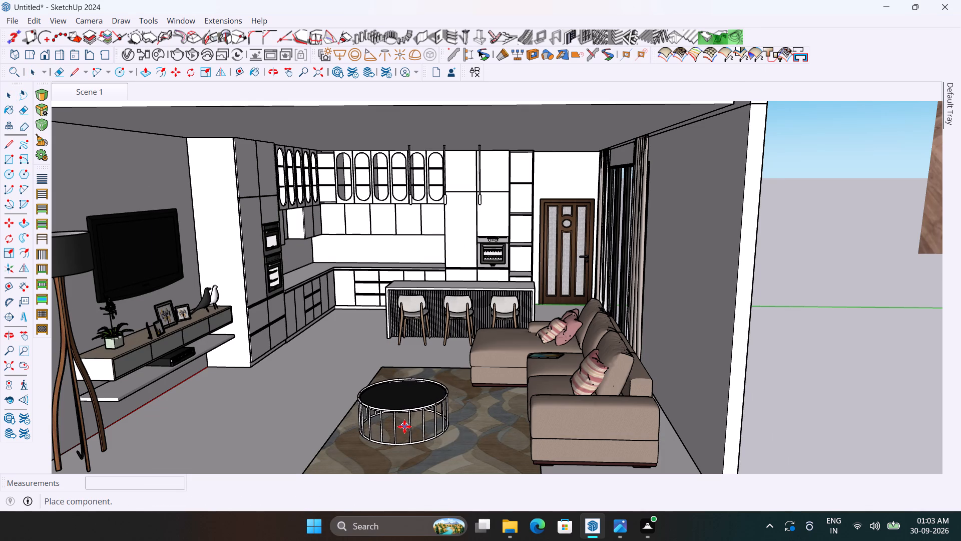
{"action": "left_click", "coordinate": [404, 426]}
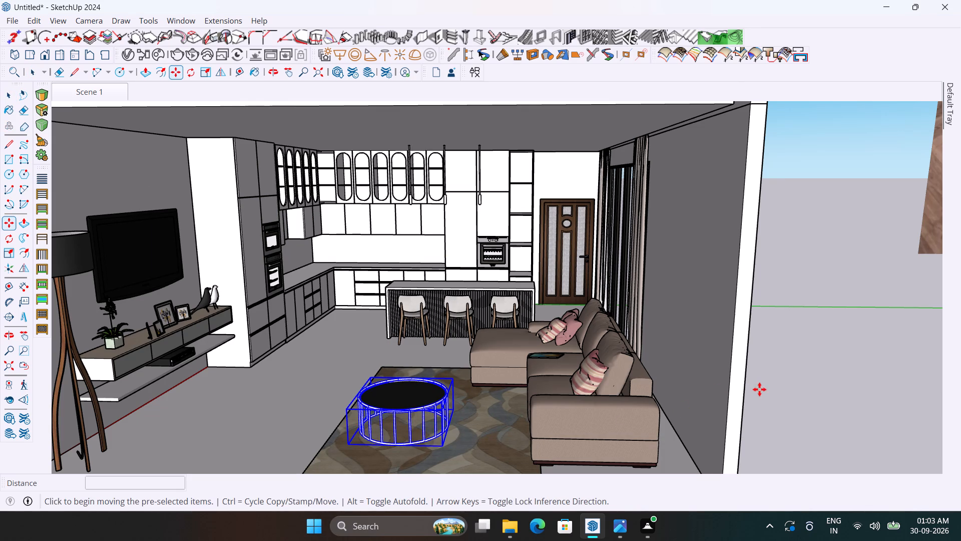
{"action": "key", "text": "space"}
{"action": "left_click", "coordinate": [765, 384]}
Search 3D Warehouse models for "plant".
{"action": "scroll", "coordinate": [768, 365], "scroll_direction": "down", "scroll_amount": 3}
{"action": "scroll", "coordinate": [415, 369], "scroll_direction": "up", "scroll_amount": 3}
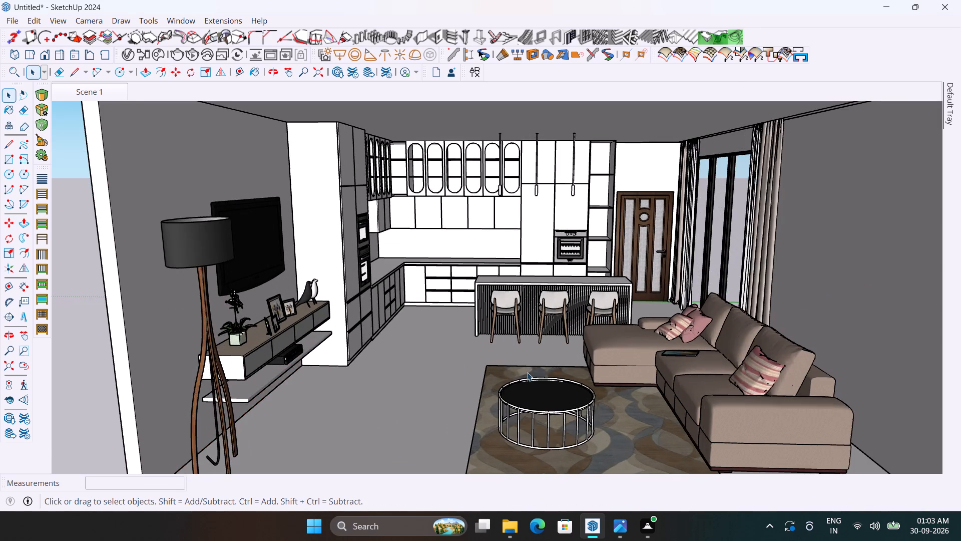
{"action": "middle_click_drag", "start_coordinate": [525, 372], "coordinate": [453, 362]}
{"action": "scroll", "coordinate": [448, 356], "scroll_direction": "down", "scroll_amount": 2}
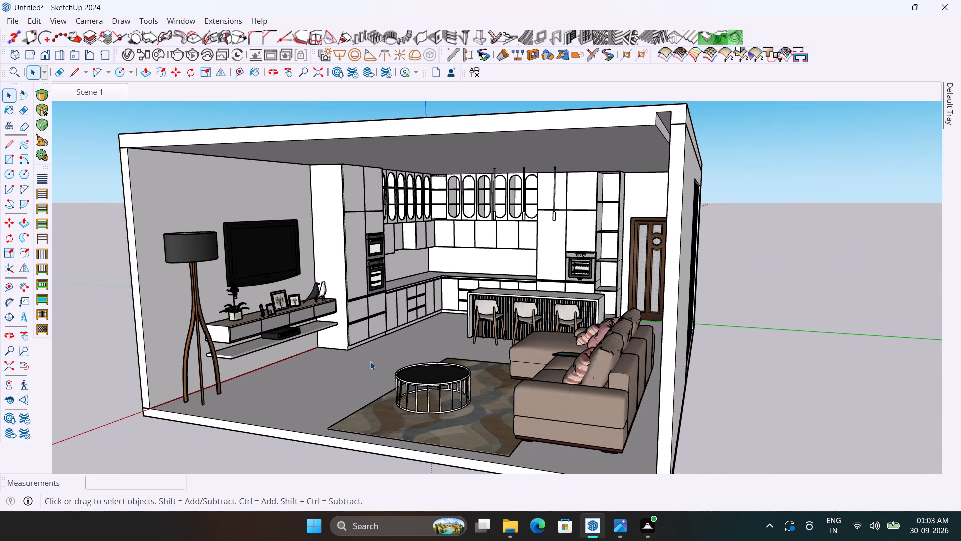
{"action": "middle_click_drag", "start_coordinate": [370, 362], "coordinate": [449, 361]}
{"action": "left_click", "coordinate": [334, 74]}
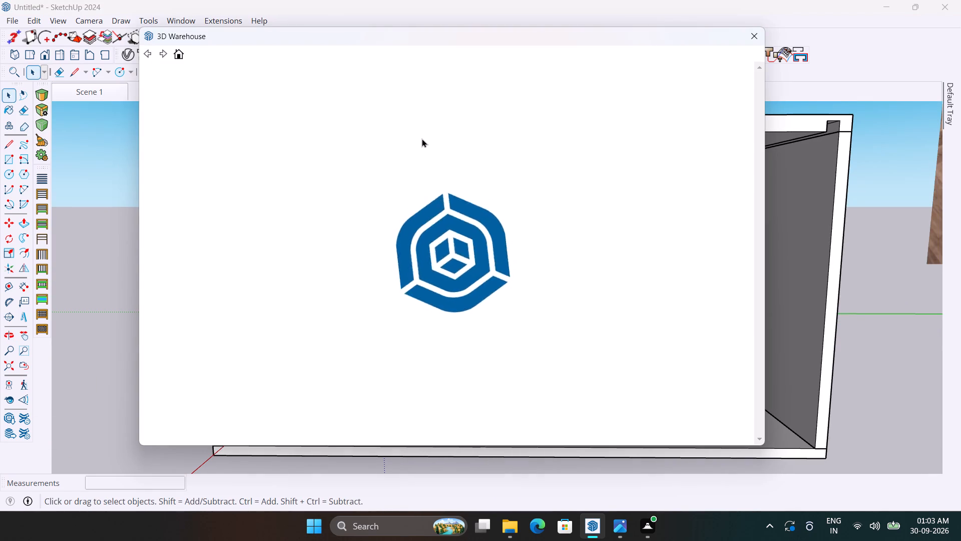
{"action": "left_click", "coordinate": [439, 90]}
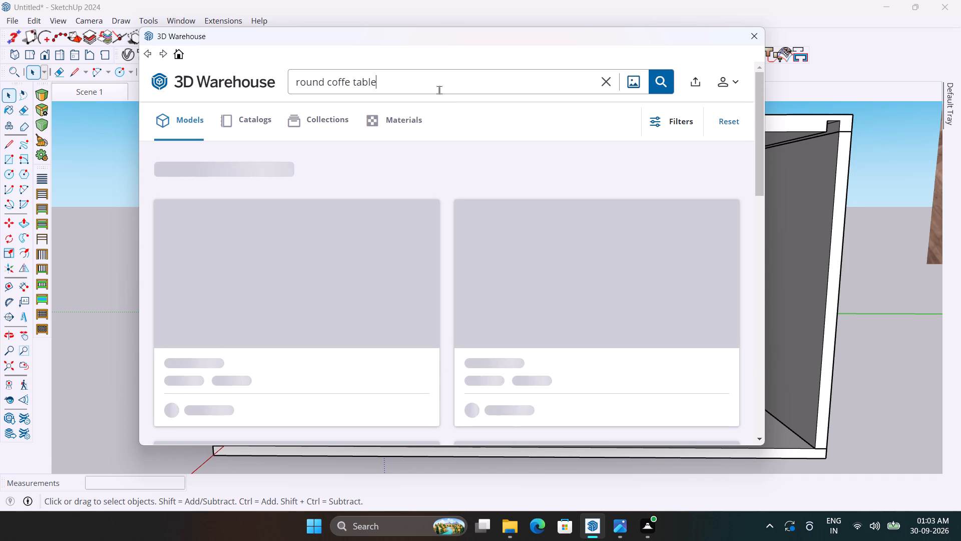
{"action": "key", "text": "BackSpace"}
{"action": "key", "text": "BackSpace"}
{"action": "key", "text": "BackSpace"}
{"action": "key", "text": "BackSpace"}
{"action": "key", "text": "BackSpace"}
{"action": "key", "text": "BackSpace"}
{"action": "key", "text": "BackSpace"}
{"action": "key", "text": "BackSpace"}
{"action": "key", "text": "BackSpace"}
{"action": "key", "text": "BackSpace"}
{"action": "key", "text": "BackSpace"}
{"action": "key", "text": "BackSpace"}
{"action": "key", "text": "BackSpace"}
{"action": "key", "text": "BackSpace"}
{"action": "key", "text": "BackSpace"}
{"action": "key", "text": "BackSpace"}
{"action": "key", "text": "BackSpace"}
{"action": "key", "text": "BackSpace"}
{"action": "key", "text": "BackSpace"}
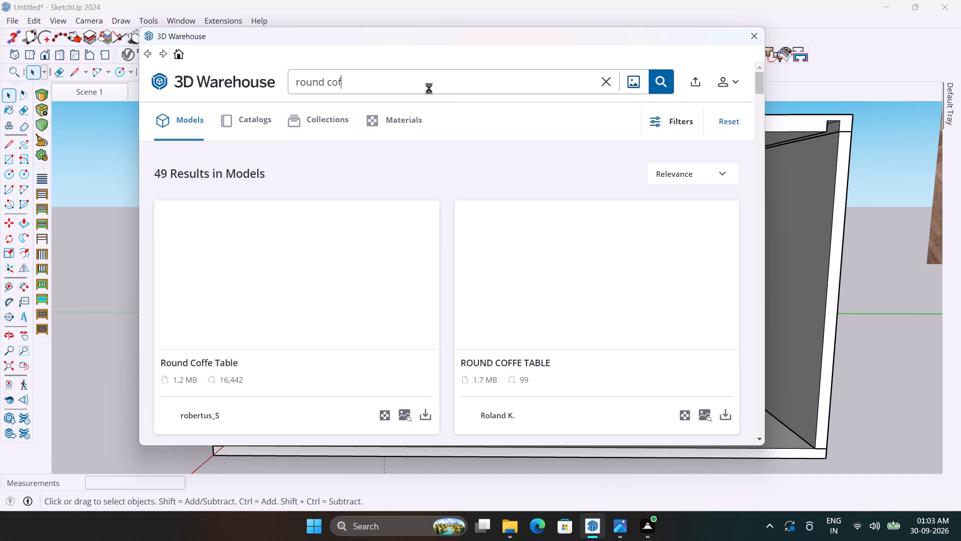
{"action": "key", "text": "BackSpace"}
{"action": "key", "text": "BackSpace"}
{"action": "key", "text": "BackSpace"}
{"action": "key", "text": "BackSpace"}
{"action": "key", "text": "BackSpace"}
{"action": "key", "text": "BackSpace"}
{"action": "key", "text": "BackSpace"}
{"action": "key", "text": "BackSpace"}
{"action": "key", "text": "BackSpace"}
{"action": "key", "text": "BackSpace"}
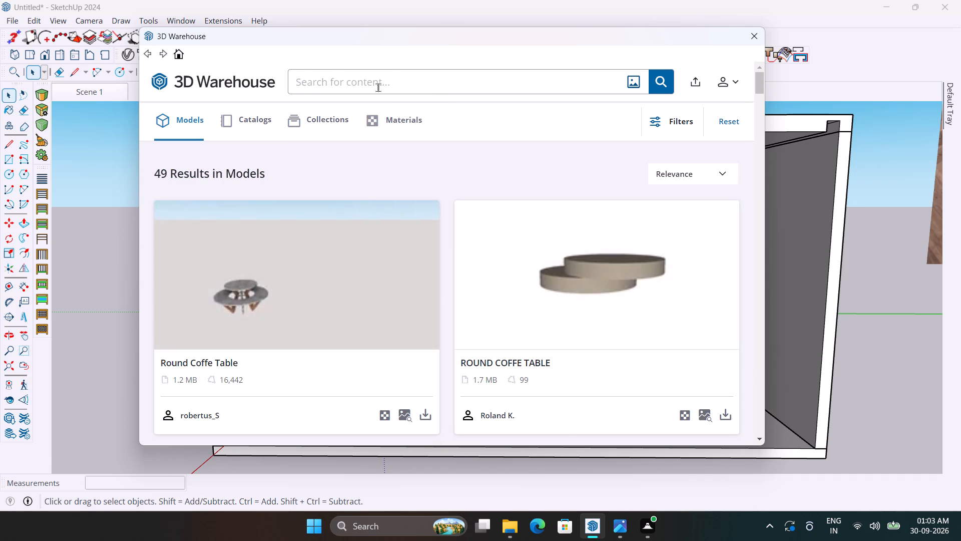
{"action": "type", "text": "pl"}
{"action": "type", "text": "ant"}
{"action": "left_click", "coordinate": [653, 87]}
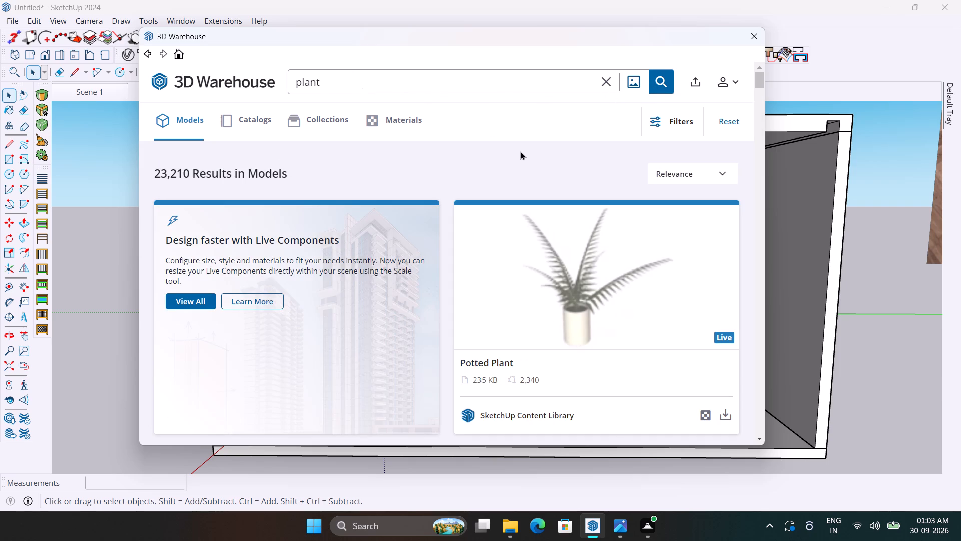
Load the potted palm model "Plante" and place it on the floor beside the sofa's near end, at the room's open front.
{"action": "scroll", "coordinate": [523, 154], "scroll_direction": "down", "scroll_amount": 11}
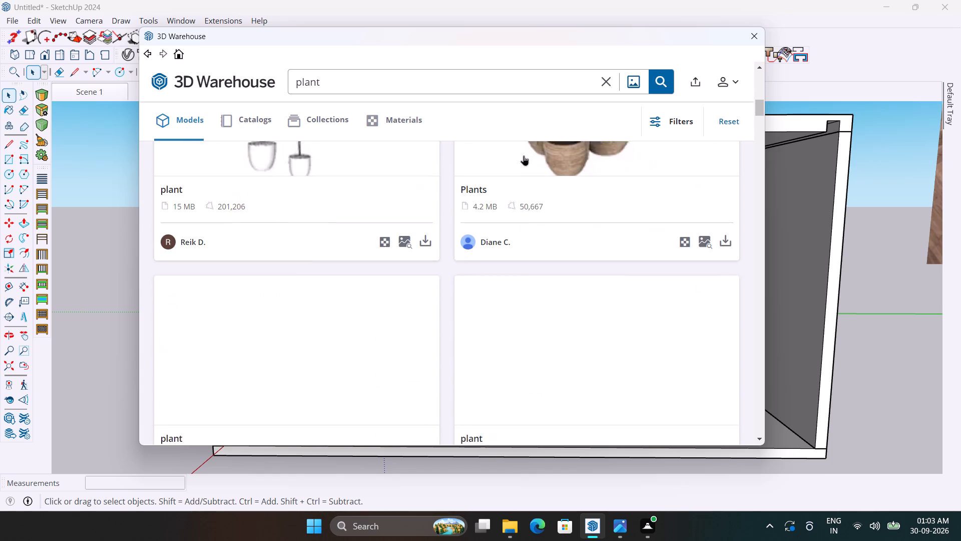
{"action": "scroll", "coordinate": [524, 155], "scroll_direction": "up", "scroll_amount": 2}
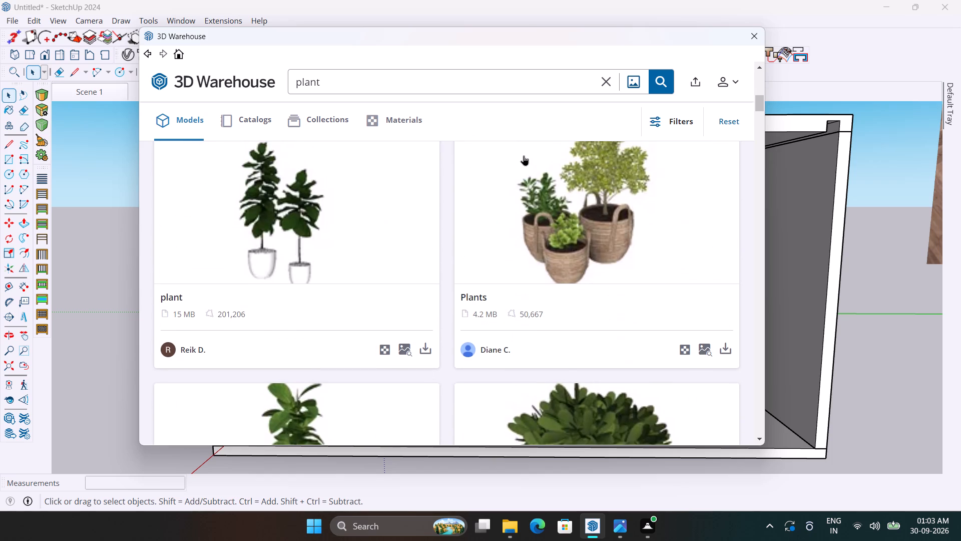
{"action": "scroll", "coordinate": [524, 155], "scroll_direction": "down", "scroll_amount": 7}
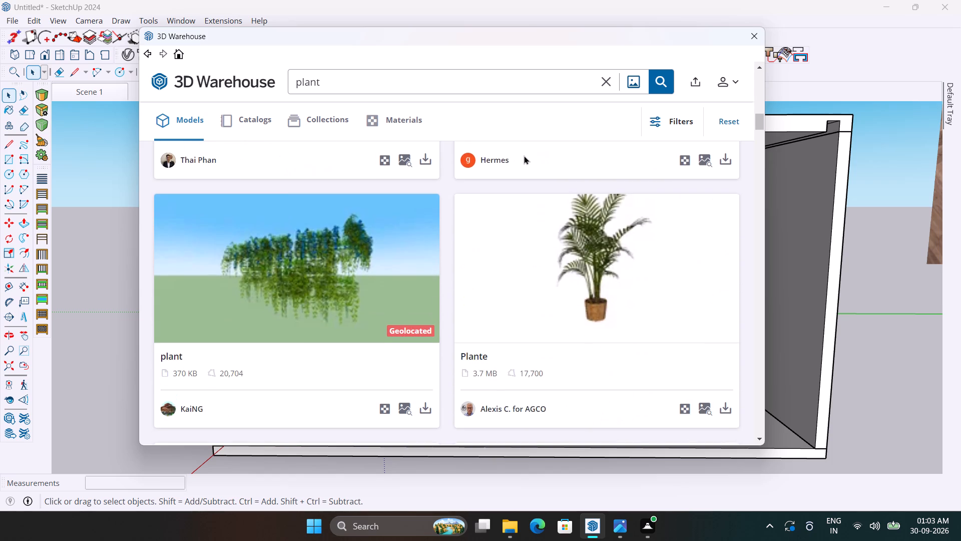
{"action": "scroll", "coordinate": [524, 155], "scroll_direction": "down", "scroll_amount": 2}
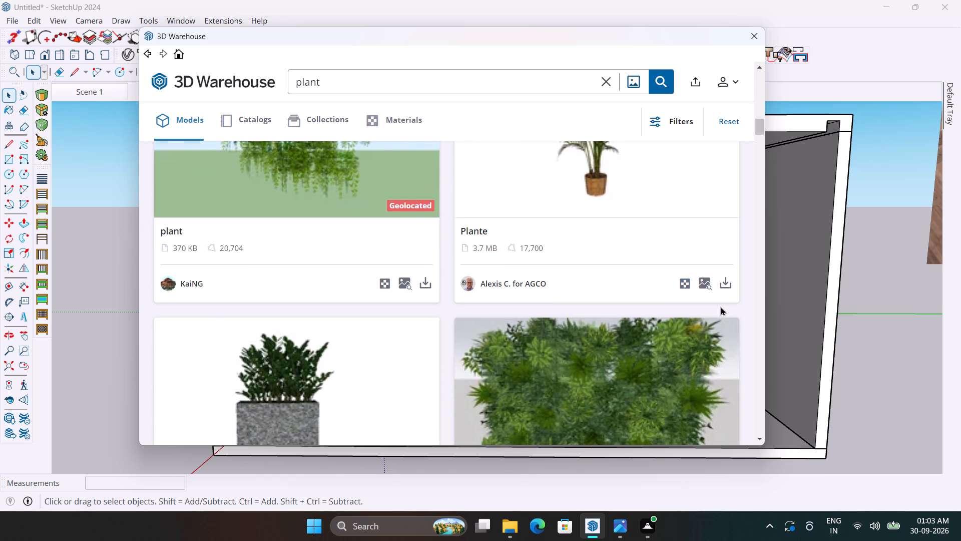
{"action": "left_click", "coordinate": [719, 285]}
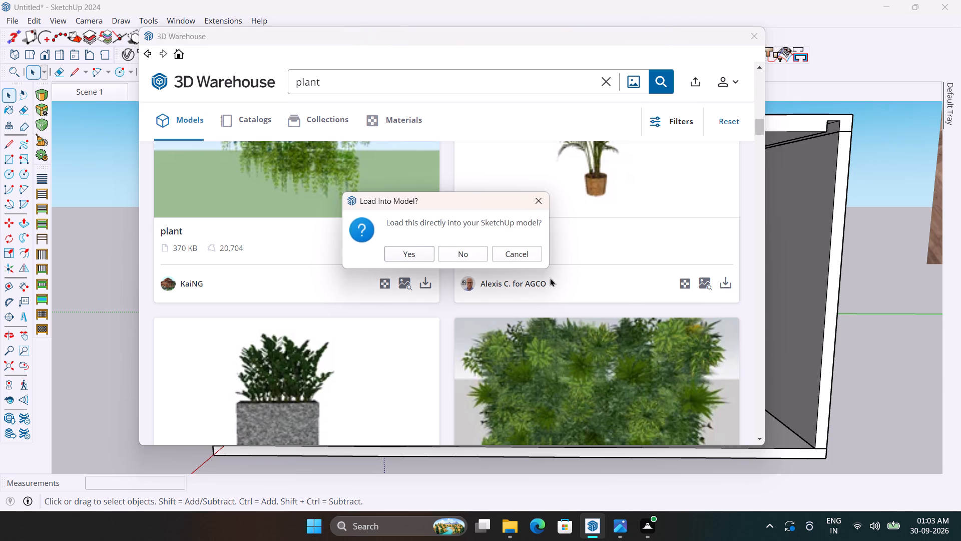
{"action": "left_click", "coordinate": [417, 250]}
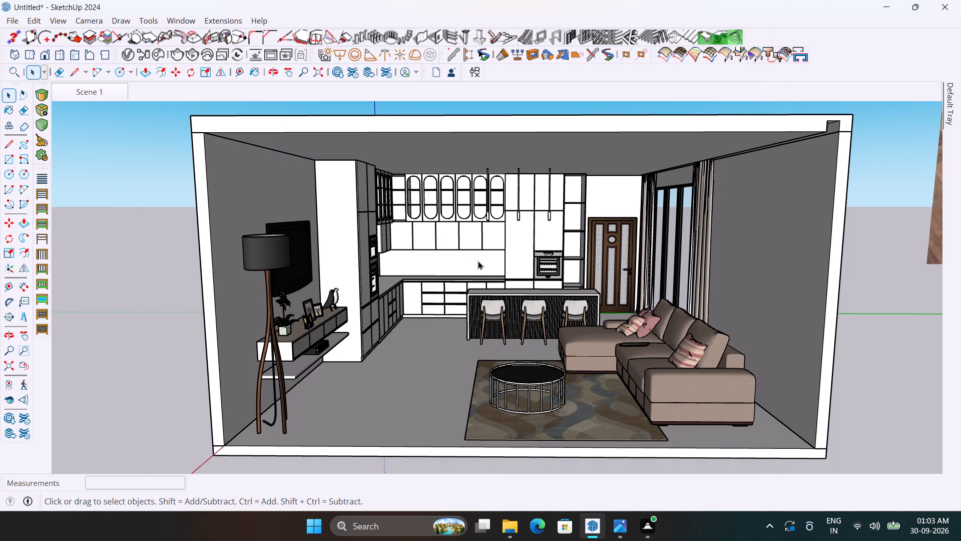
{"action": "left_click", "coordinate": [579, 291]}
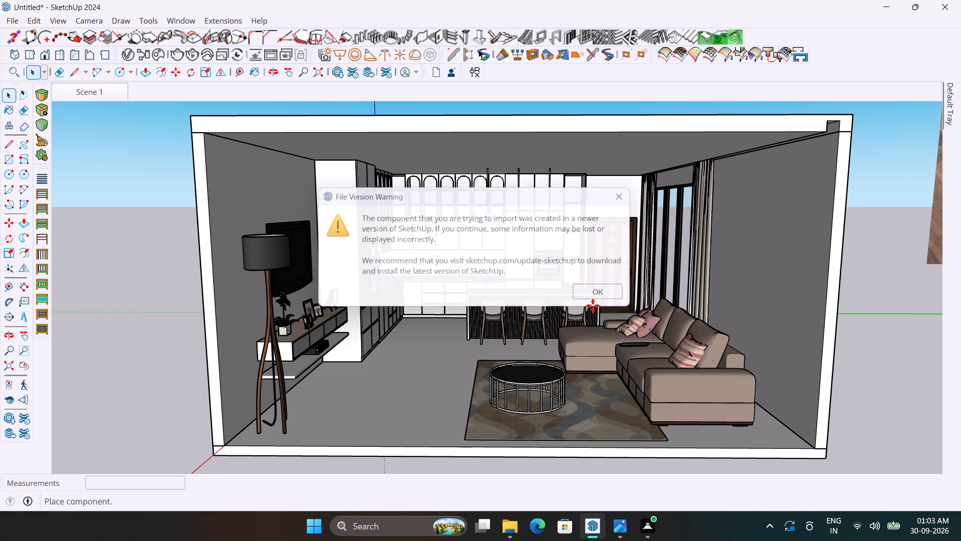
{"action": "scroll", "coordinate": [759, 439], "scroll_direction": "up", "scroll_amount": 1}
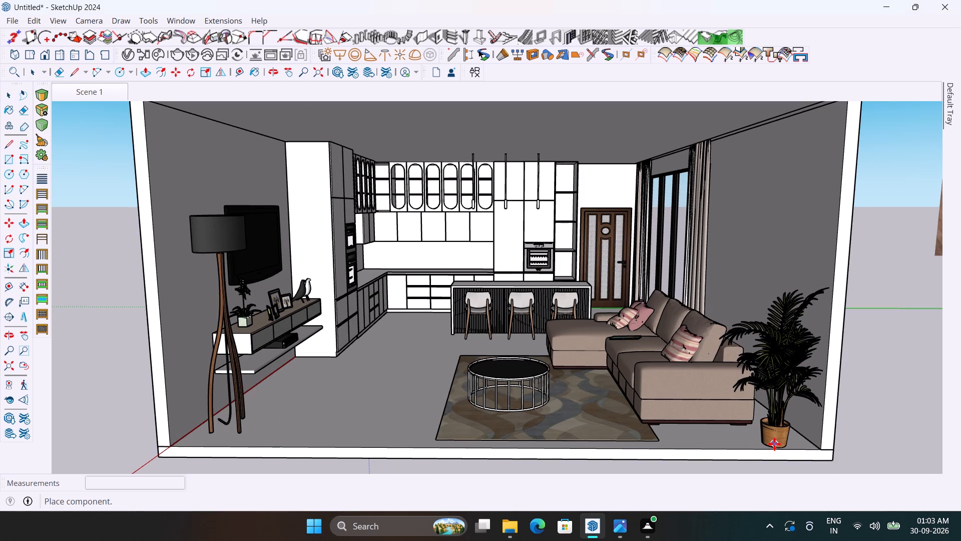
{"action": "left_click", "coordinate": [774, 444]}
{"action": "key", "text": "space"}
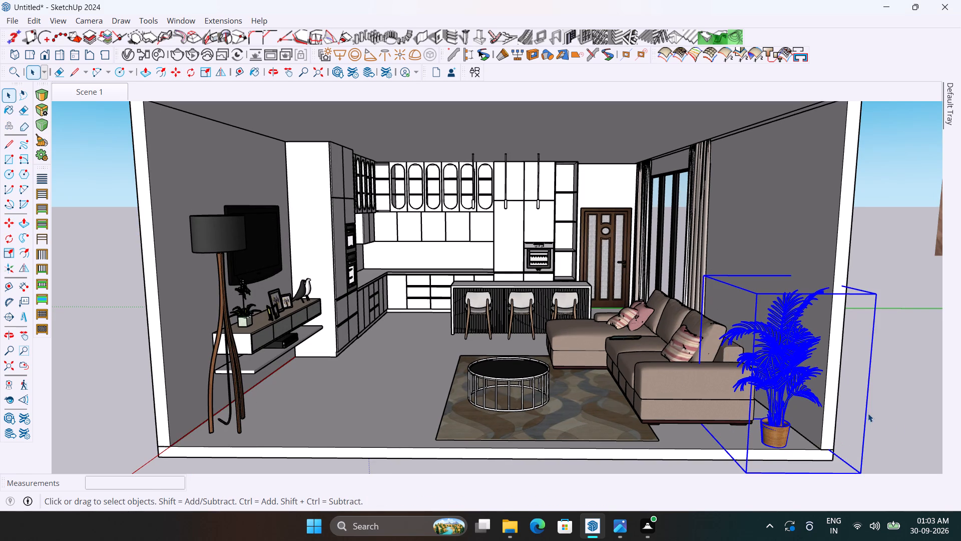
{"action": "left_click", "coordinate": [909, 426]}
{"action": "middle_click_drag", "start_coordinate": [878, 410], "coordinate": [845, 405]}
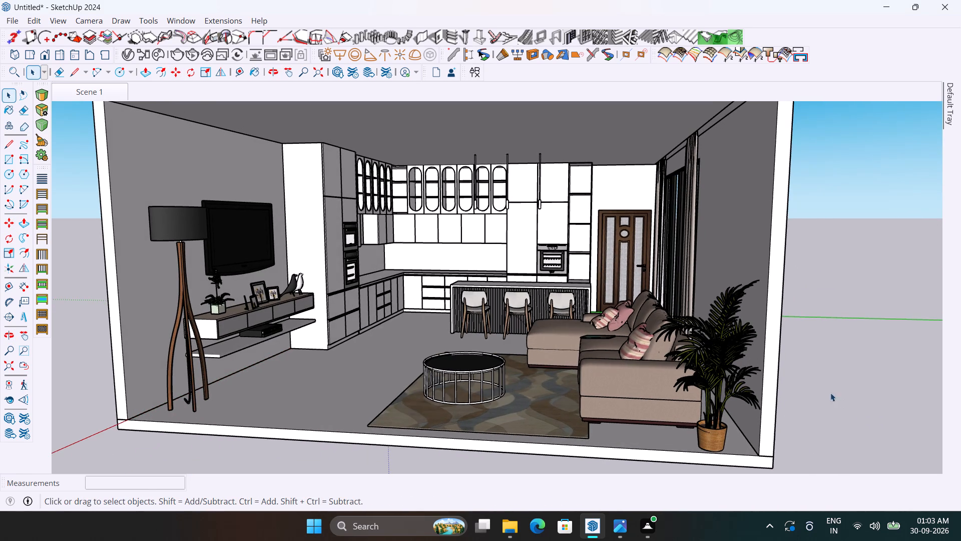
Search 3D Warehouse models for "wase".
{"action": "scroll", "coordinate": [346, 306], "scroll_direction": "up", "scroll_amount": 2}
{"action": "scroll", "coordinate": [357, 310], "scroll_direction": "down", "scroll_amount": 1}
{"action": "middle_click_drag", "start_coordinate": [385, 314], "coordinate": [384, 314]}
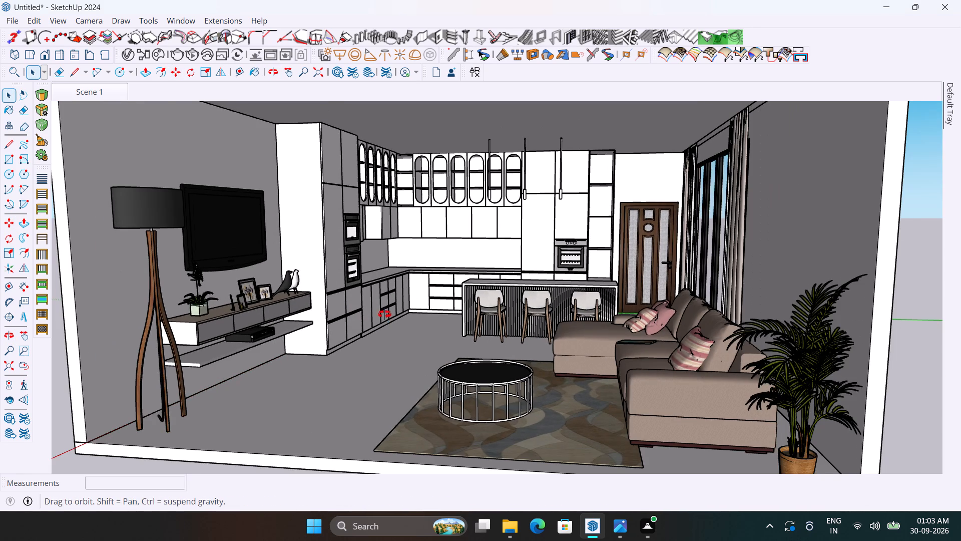
{"action": "middle_click_drag", "start_coordinate": [384, 314], "coordinate": [378, 314]}
{"action": "scroll", "coordinate": [438, 263], "scroll_direction": "up", "scroll_amount": 2}
{"action": "middle_click_drag", "start_coordinate": [452, 265], "coordinate": [436, 268]}
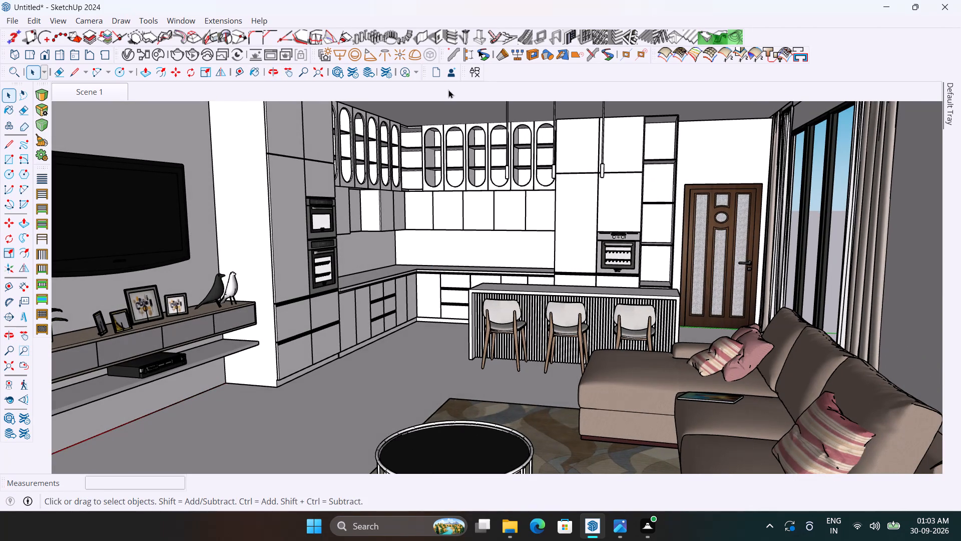
{"action": "left_click", "coordinate": [335, 71]}
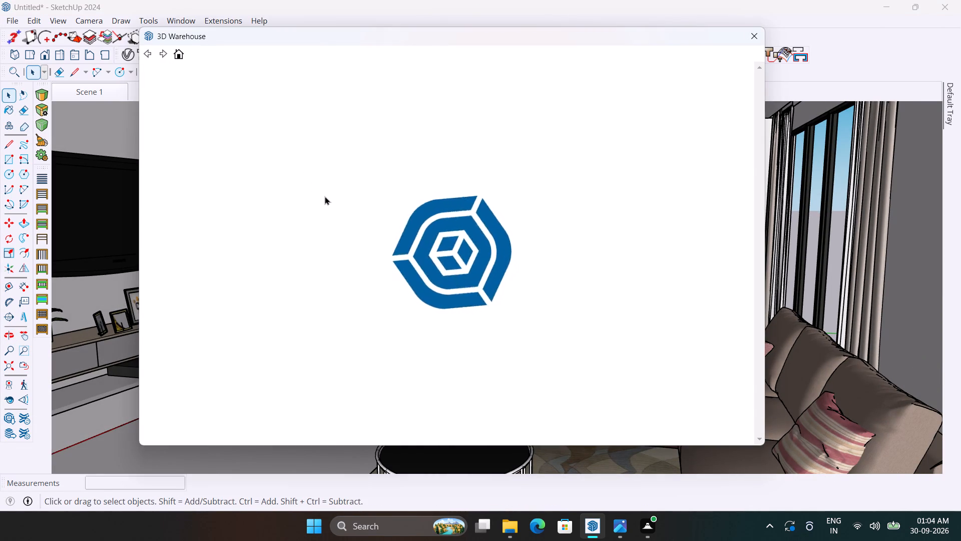
{"action": "left_click", "coordinate": [324, 85]}
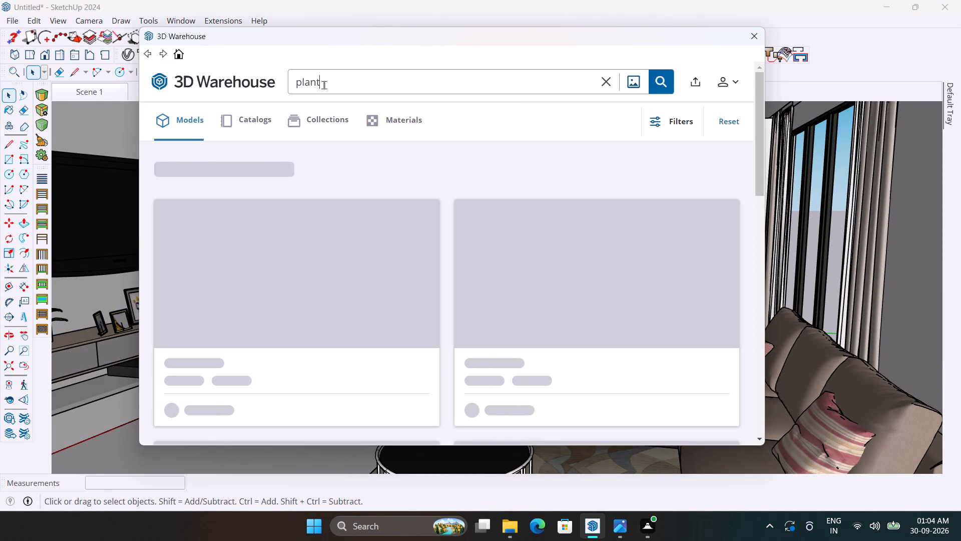
{"action": "key", "text": "BackSpace"}
{"action": "key", "text": "BackSpace"}
{"action": "key", "text": "BackSpace"}
{"action": "key", "text": "BackSpace"}
{"action": "key", "text": "BackSpace"}
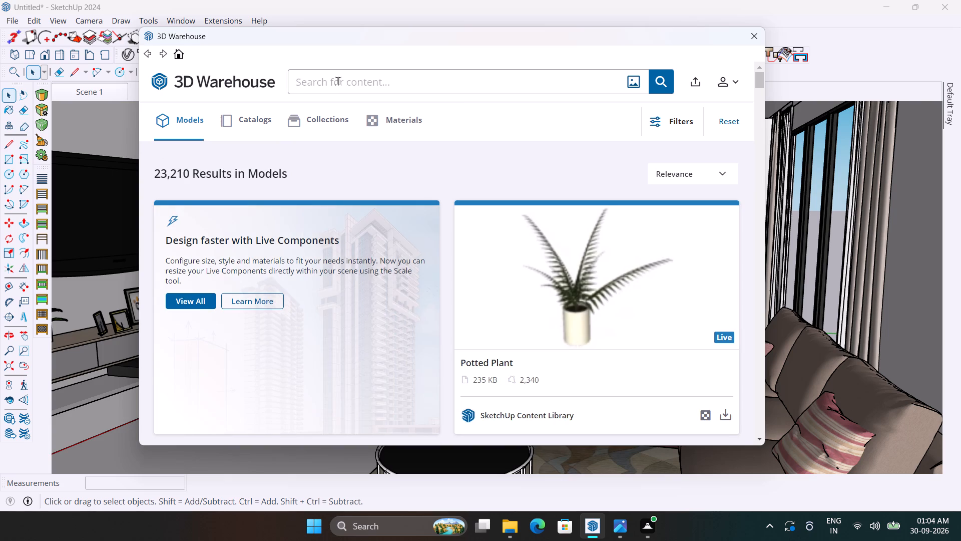
{"action": "type", "text": "wa"}
{"action": "type", "text": "se"}
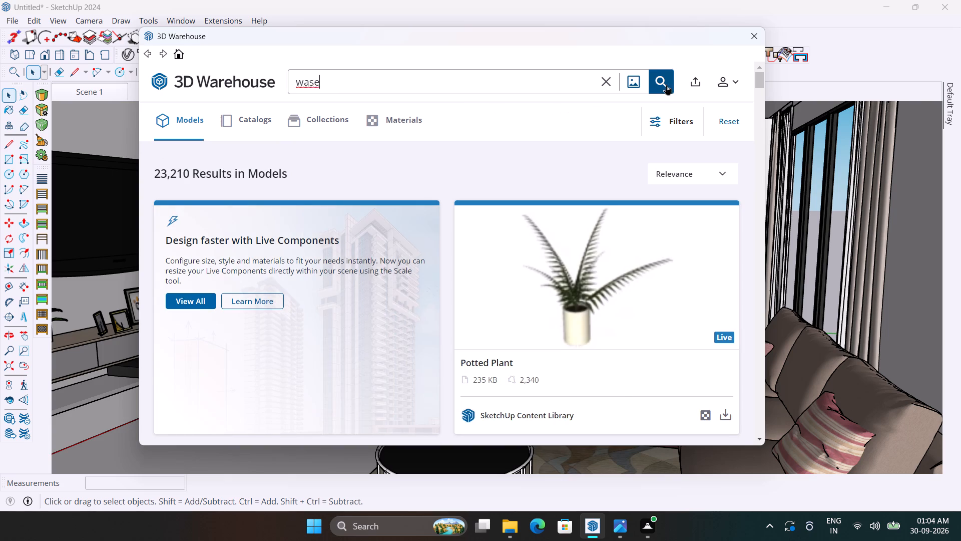
{"action": "left_click", "coordinate": [666, 85]}
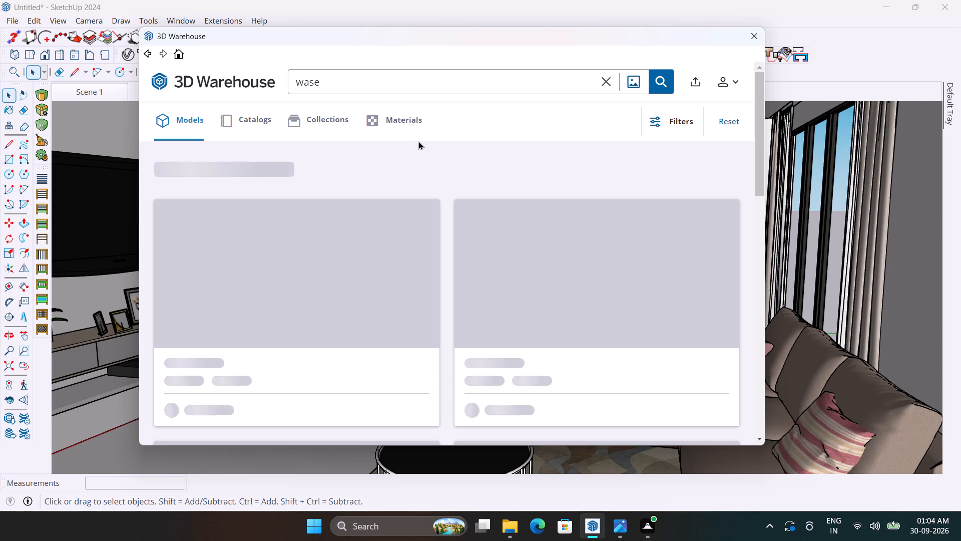
Browse the vase results and load the glass vase with flowers by The Ghana into the model.
{"action": "scroll", "coordinate": [411, 152], "scroll_direction": "down", "scroll_amount": 8}
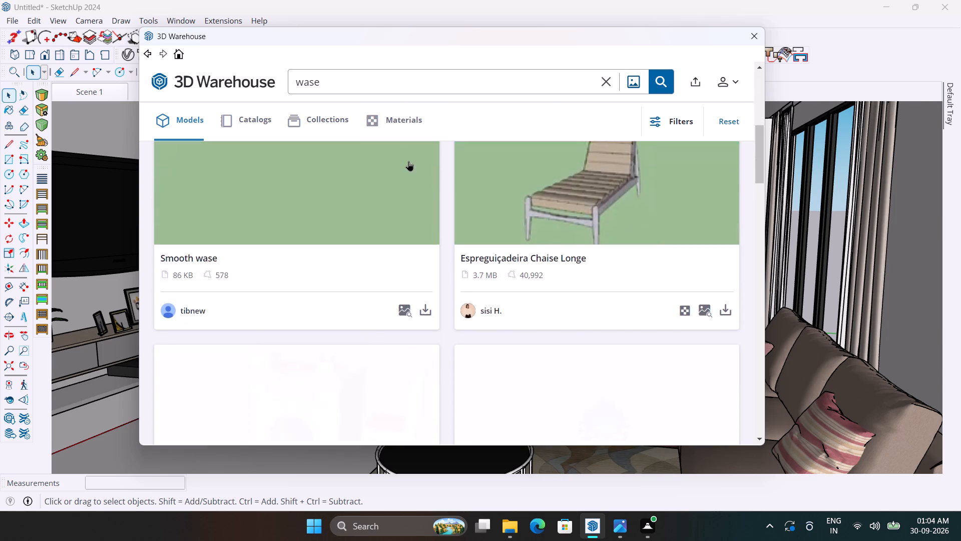
{"action": "scroll", "coordinate": [408, 161], "scroll_direction": "down", "scroll_amount": 8}
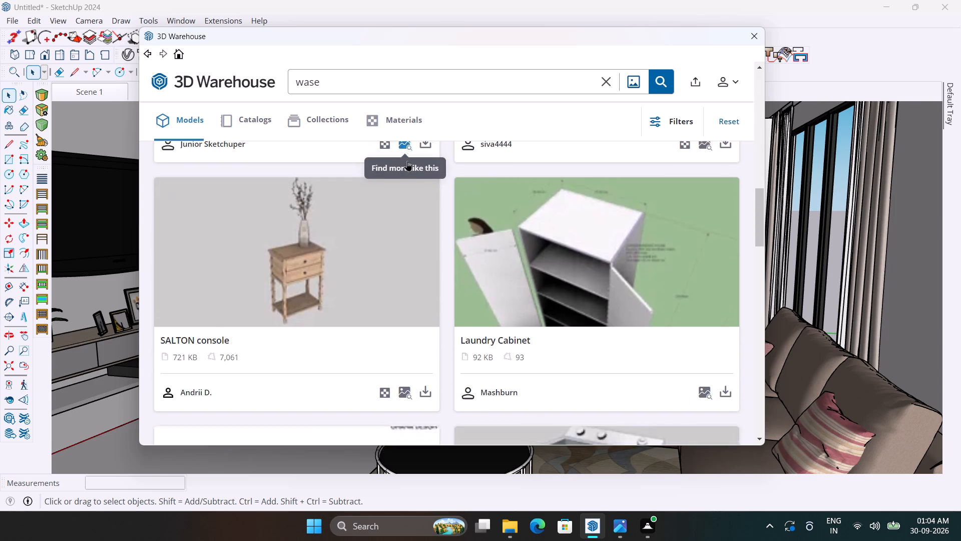
{"action": "scroll", "coordinate": [407, 161], "scroll_direction": "down", "scroll_amount": 4}
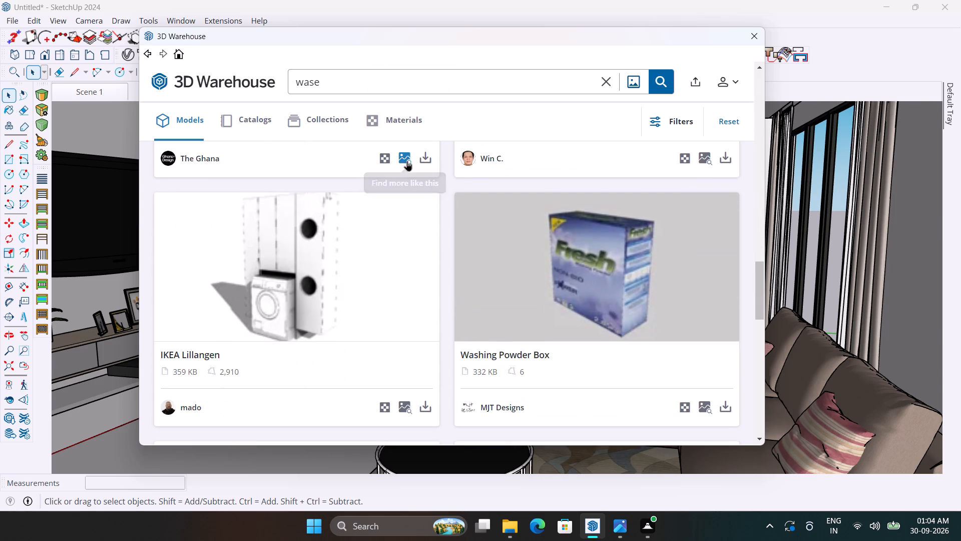
{"action": "left_click", "coordinate": [428, 159]}
{"action": "left_click", "coordinate": [407, 255]}
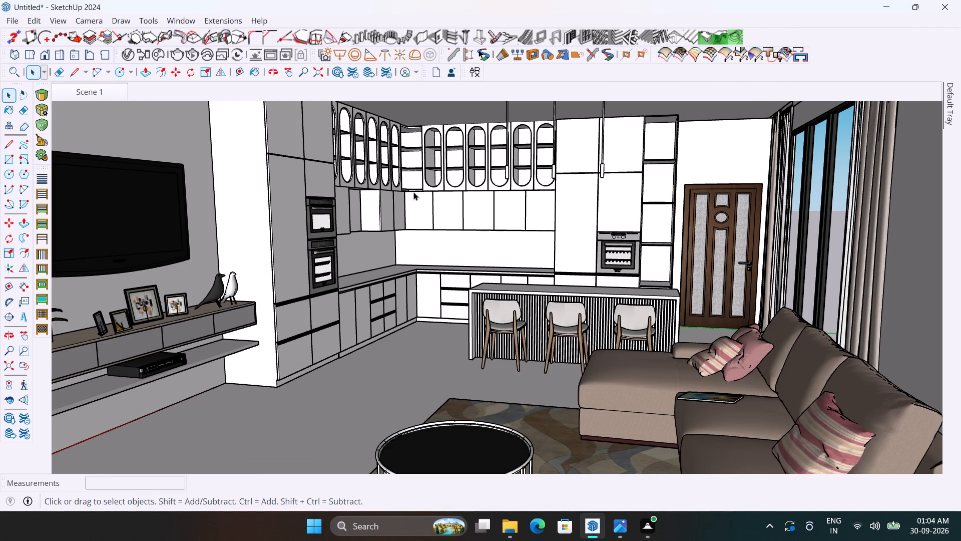
{"action": "scroll", "coordinate": [413, 191], "scroll_direction": "down", "scroll_amount": 5}
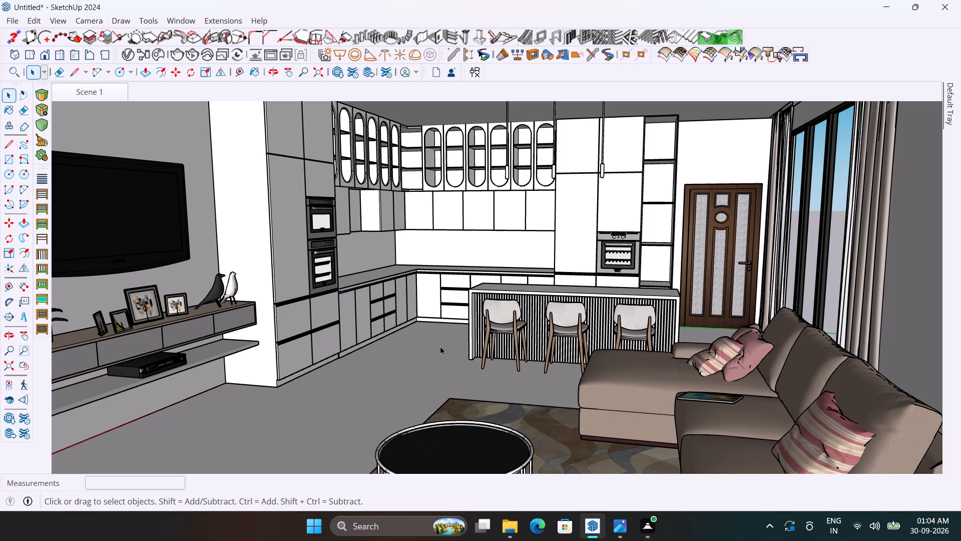
{"action": "scroll", "coordinate": [439, 346], "scroll_direction": "down", "scroll_amount": 9}
{"action": "left_click", "coordinate": [601, 294]}
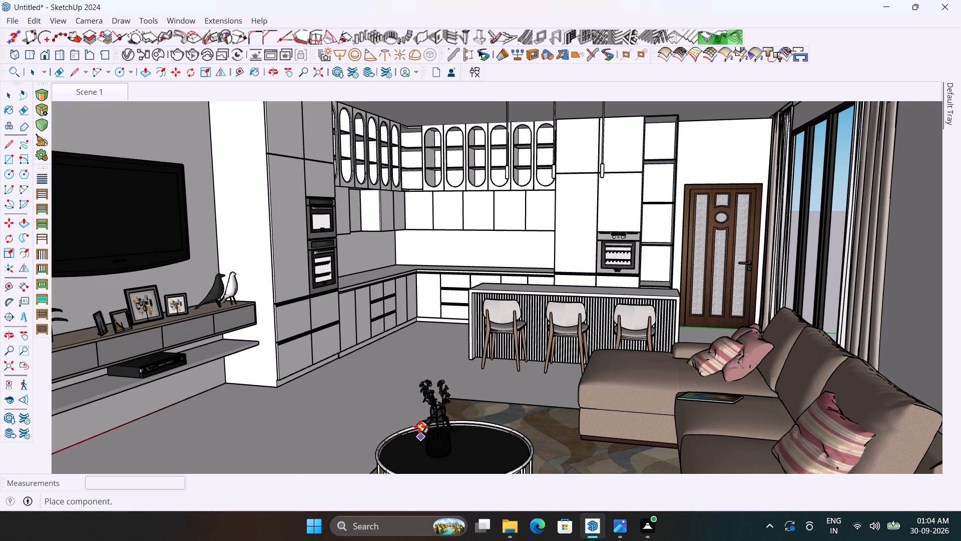
Place the loaded flower vase on the black top of the round coffee table.
{"action": "scroll", "coordinate": [412, 351], "scroll_direction": "down", "scroll_amount": 4}
{"action": "scroll", "coordinate": [414, 405], "scroll_direction": "up", "scroll_amount": 12}
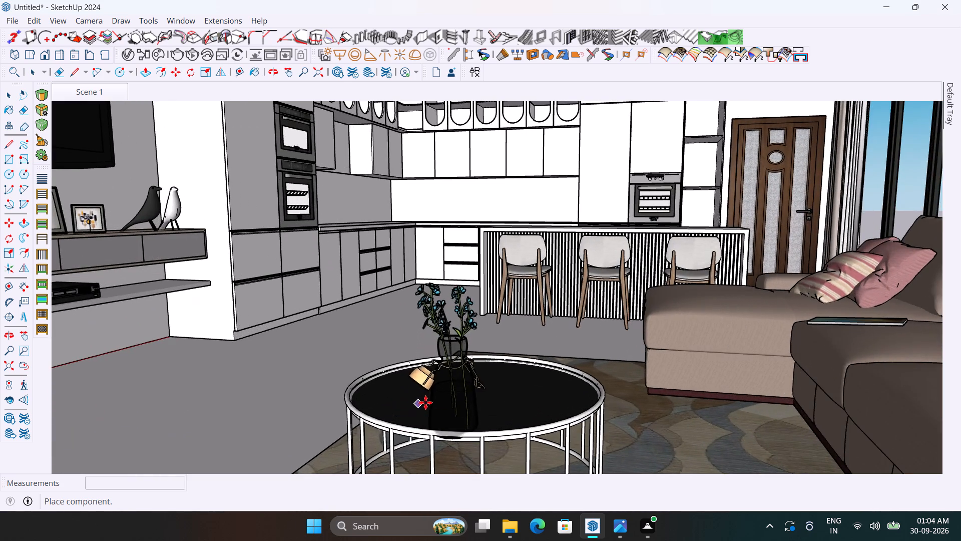
{"action": "middle_click_drag", "start_coordinate": [431, 402], "coordinate": [597, 348]}
{"action": "scroll", "coordinate": [590, 347], "scroll_direction": "up", "scroll_amount": 1}
{"action": "middle_click_drag", "start_coordinate": [590, 348], "coordinate": [623, 406]}
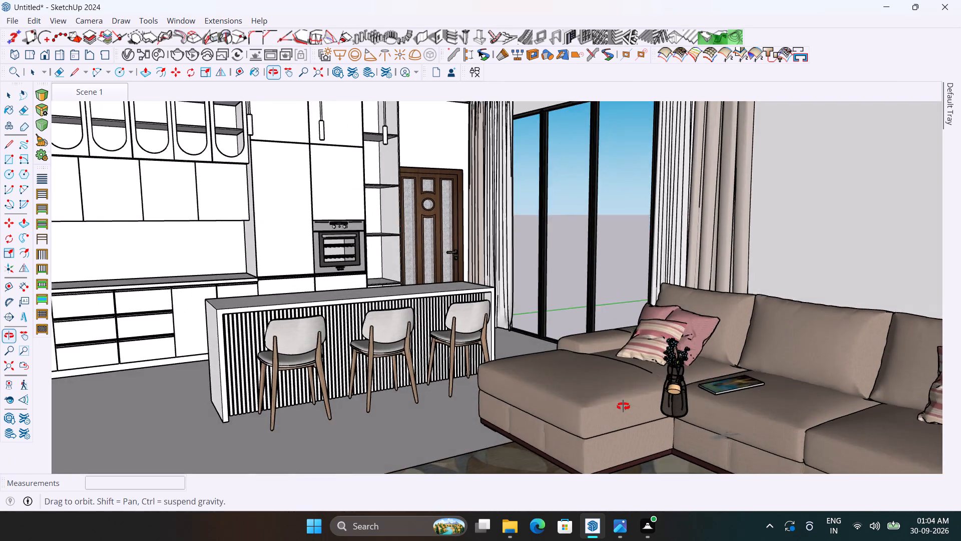
{"action": "middle_click_drag", "start_coordinate": [623, 406], "coordinate": [624, 407]}
{"action": "scroll", "coordinate": [626, 260], "scroll_direction": "down", "scroll_amount": 10}
{"action": "scroll", "coordinate": [630, 343], "scroll_direction": "up", "scroll_amount": 4}
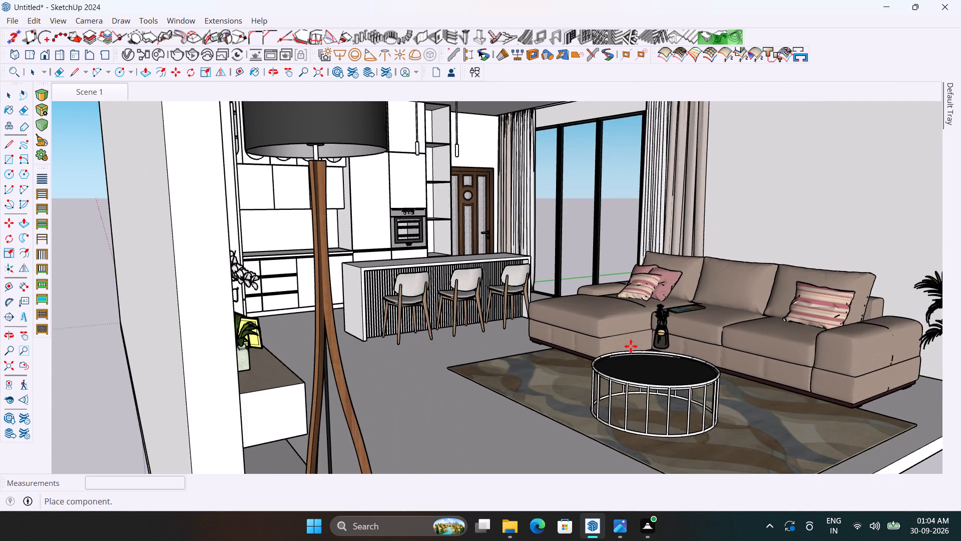
{"action": "scroll", "coordinate": [631, 351], "scroll_direction": "up", "scroll_amount": 3}
{"action": "left_click", "coordinate": [629, 367]}
Move the flower vase about 7 1/4" across the tabletop toward the middle of the coffee table.
{"action": "scroll", "coordinate": [683, 387], "scroll_direction": "up", "scroll_amount": 18}
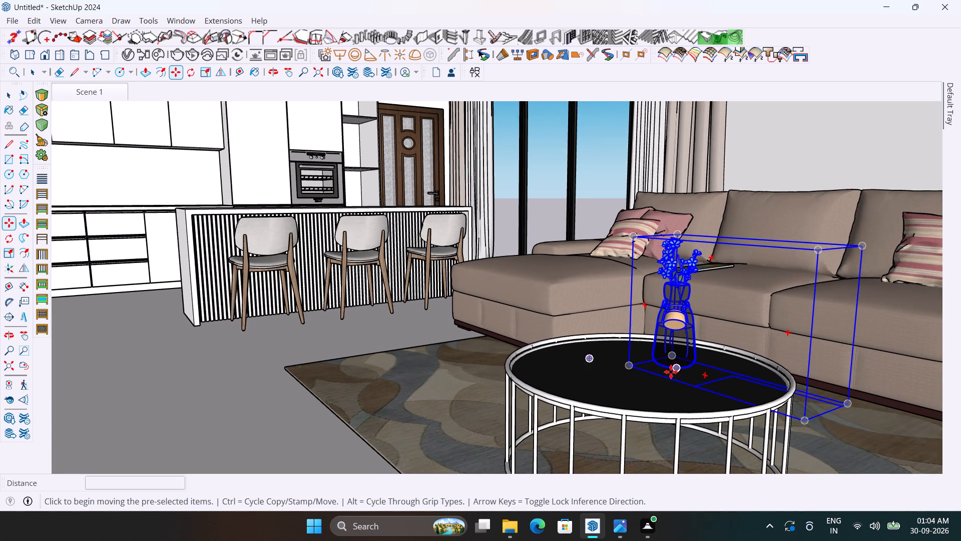
{"action": "scroll", "coordinate": [671, 372], "scroll_direction": "up", "scroll_amount": 18}
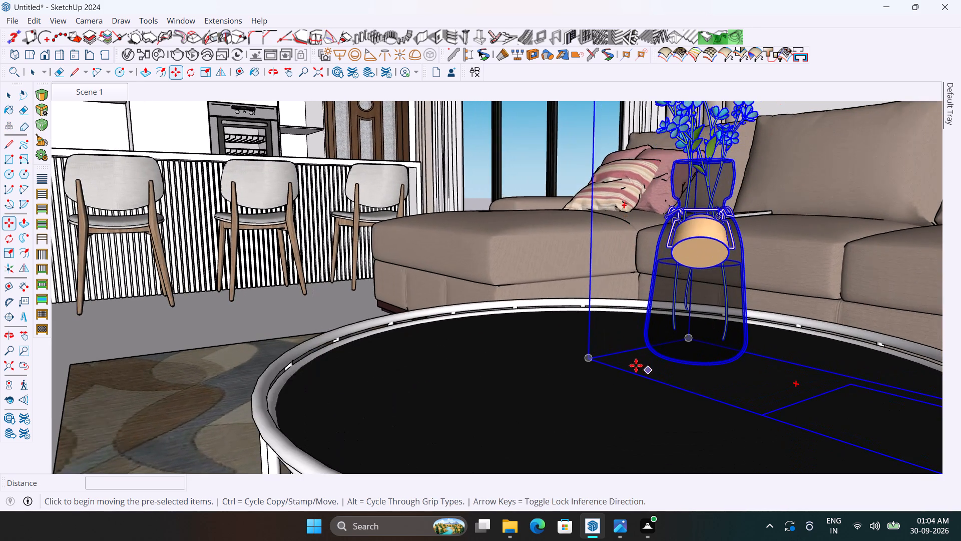
{"action": "left_click_drag", "start_coordinate": [687, 339], "coordinate": [638, 356]}
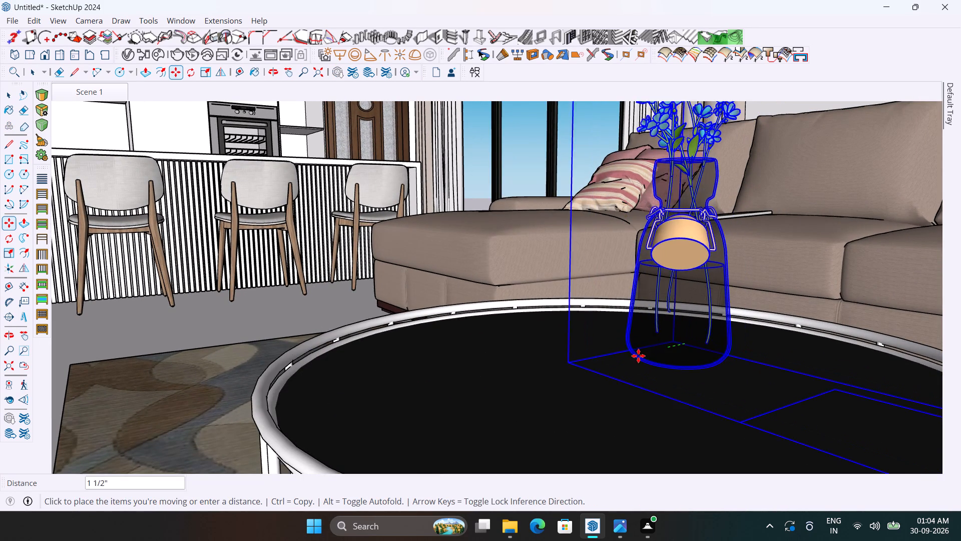
{"action": "left_click_drag", "start_coordinate": [638, 356], "coordinate": [585, 370]}
{"action": "scroll", "coordinate": [493, 335], "scroll_direction": "down", "scroll_amount": 7}
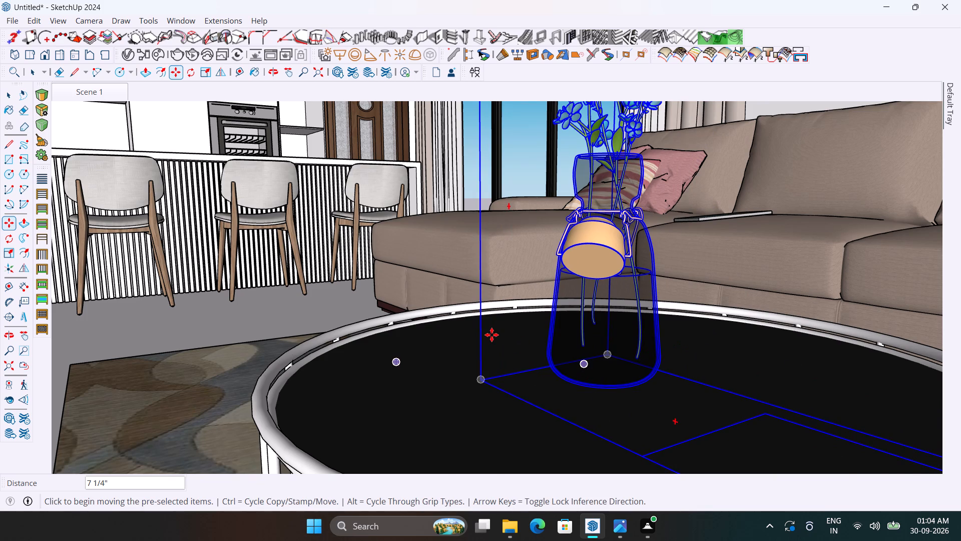
{"action": "scroll", "coordinate": [492, 334], "scroll_direction": "down", "scroll_amount": 10}
{"action": "scroll", "coordinate": [492, 333], "scroll_direction": "down", "scroll_amount": 13}
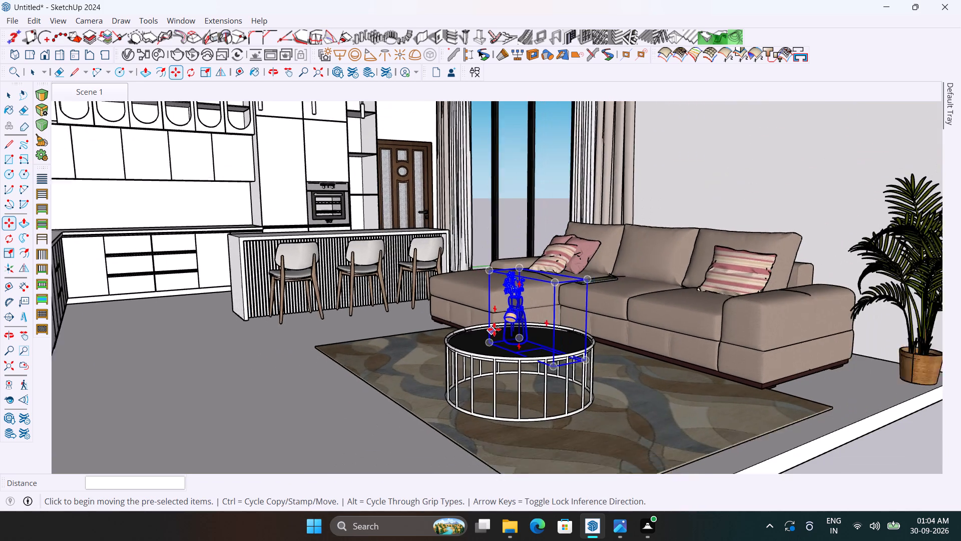
{"action": "key", "text": "space"}
{"action": "left_click", "coordinate": [823, 448]}
Examine the furnished living room and kitchen from several angles, including the vase on the coffee table.
{"action": "middle_click_drag", "start_coordinate": [792, 419], "coordinate": [743, 422]}
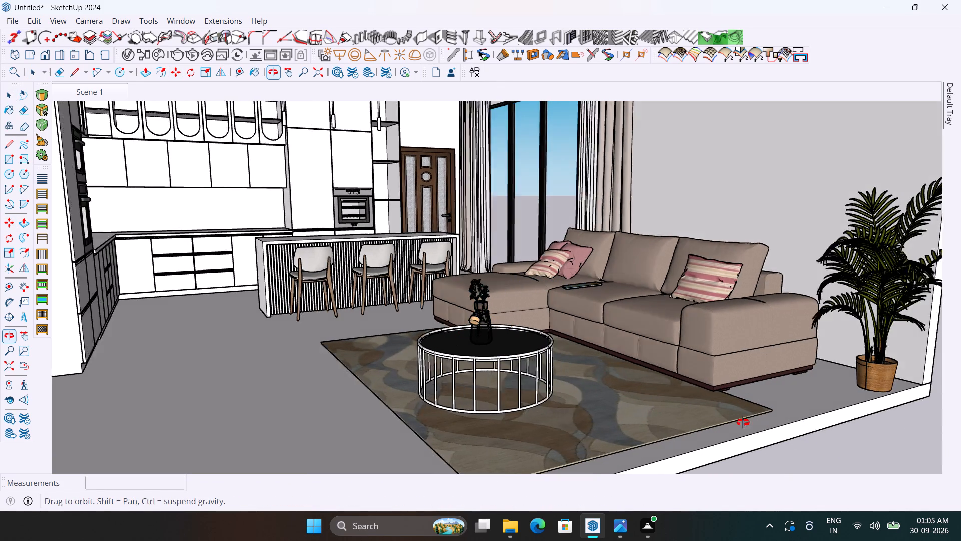
{"action": "middle_click_drag", "start_coordinate": [743, 422], "coordinate": [690, 426]}
{"action": "scroll", "coordinate": [663, 415], "scroll_direction": "down", "scroll_amount": 3}
{"action": "scroll", "coordinate": [447, 262], "scroll_direction": "up", "scroll_amount": 3}
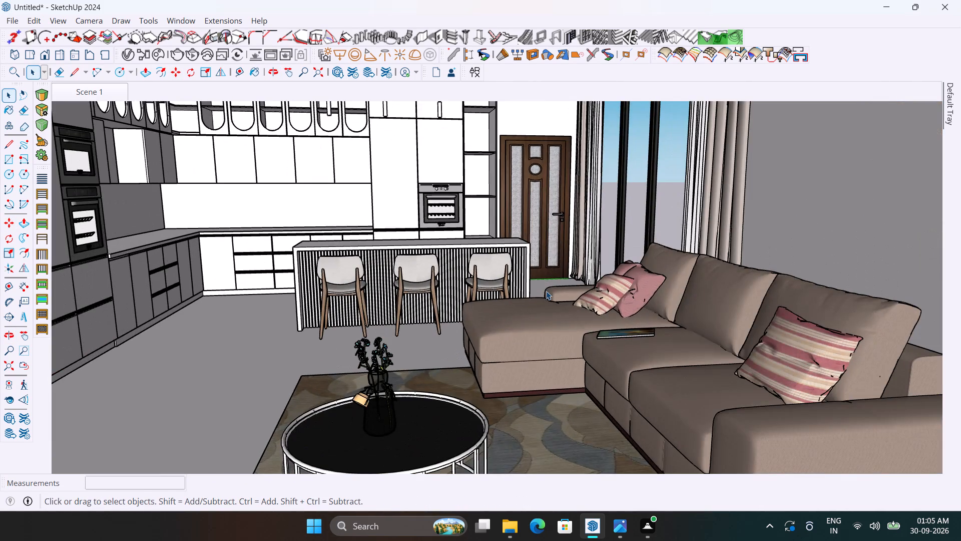
{"action": "middle_click_drag", "start_coordinate": [546, 291], "coordinate": [478, 291]}
{"action": "scroll", "coordinate": [552, 348], "scroll_direction": "down", "scroll_amount": 5}
{"action": "scroll", "coordinate": [444, 271], "scroll_direction": "down", "scroll_amount": 7}
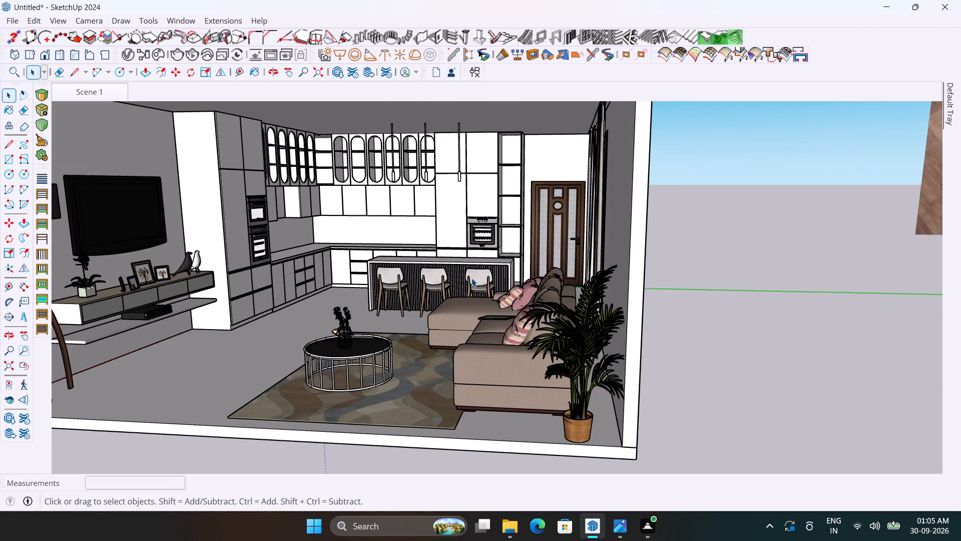
{"action": "scroll", "coordinate": [471, 278], "scroll_direction": "down", "scroll_amount": 1}
{"action": "scroll", "coordinate": [507, 302], "scroll_direction": "down", "scroll_amount": 5}
{"action": "scroll", "coordinate": [352, 181], "scroll_direction": "up", "scroll_amount": 3}
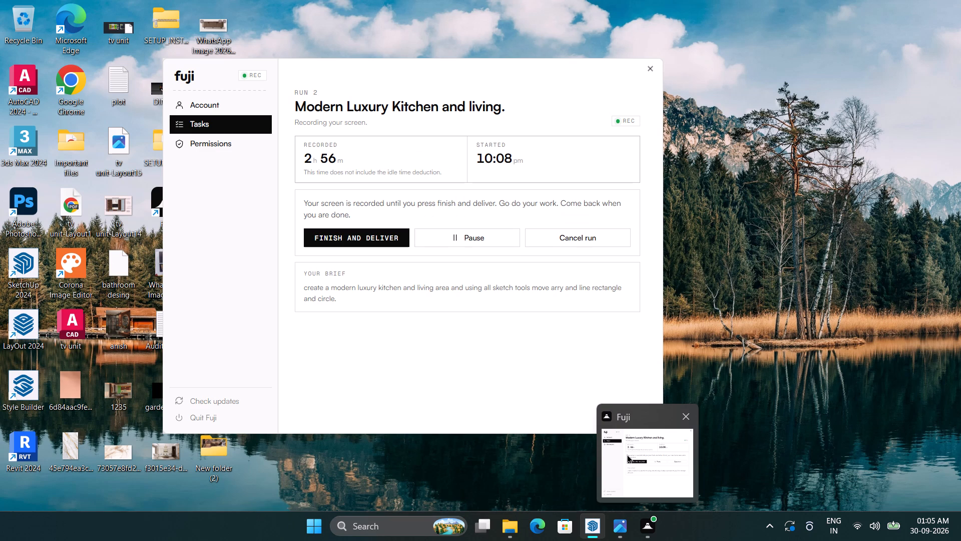
{"action": "scroll", "coordinate": [348, 302], "scroll_direction": "up", "scroll_amount": 1}
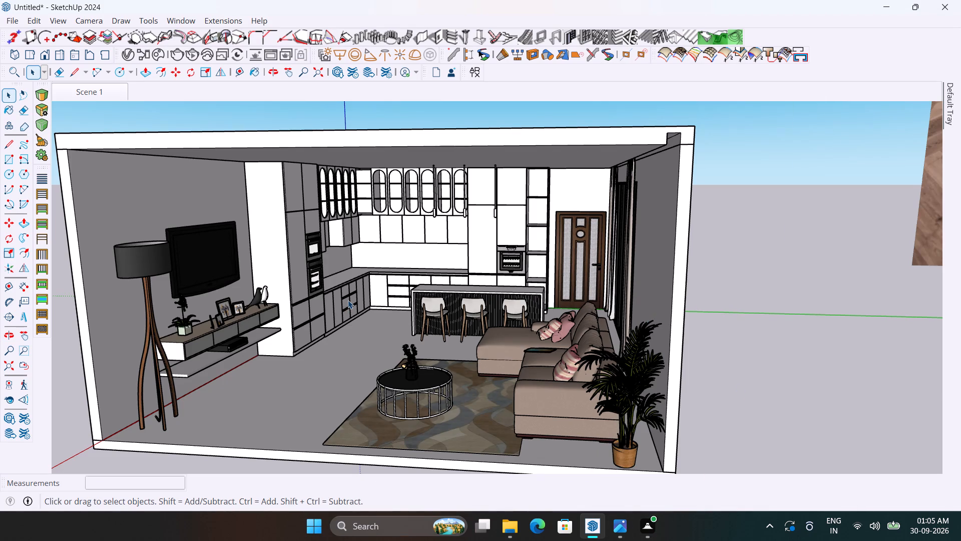
{"action": "scroll", "coordinate": [348, 300], "scroll_direction": "up", "scroll_amount": 2}
{"action": "middle_click_drag", "start_coordinate": [445, 325], "coordinate": [396, 309]}
{"action": "scroll", "coordinate": [608, 298], "scroll_direction": "down", "scroll_amount": 3}
{"action": "scroll", "coordinate": [440, 351], "scroll_direction": "up", "scroll_amount": 3}
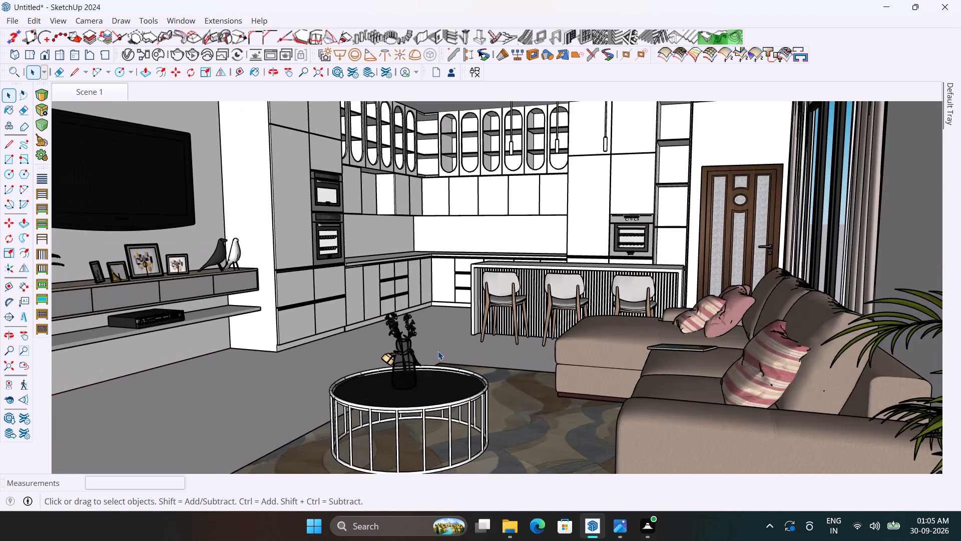
{"action": "middle_click_drag", "start_coordinate": [482, 360], "coordinate": [456, 366]}
{"action": "scroll", "coordinate": [510, 300], "scroll_direction": "down", "scroll_amount": 3}
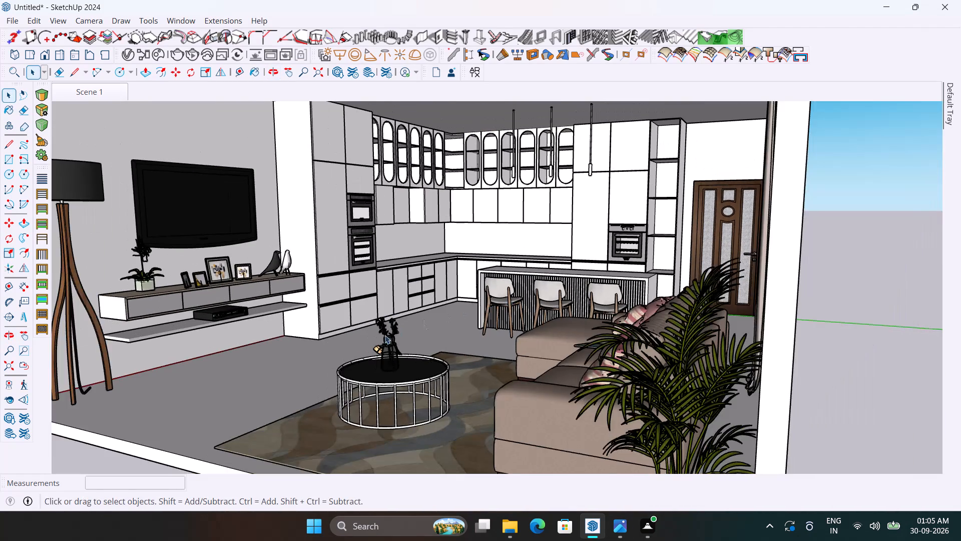
{"action": "scroll", "coordinate": [385, 335], "scroll_direction": "up", "scroll_amount": 1}
{"action": "scroll", "coordinate": [408, 345], "scroll_direction": "down", "scroll_amount": 7}
{"action": "scroll", "coordinate": [412, 285], "scroll_direction": "up", "scroll_amount": 4}
{"action": "middle_click_drag", "start_coordinate": [442, 303], "coordinate": [468, 307]}
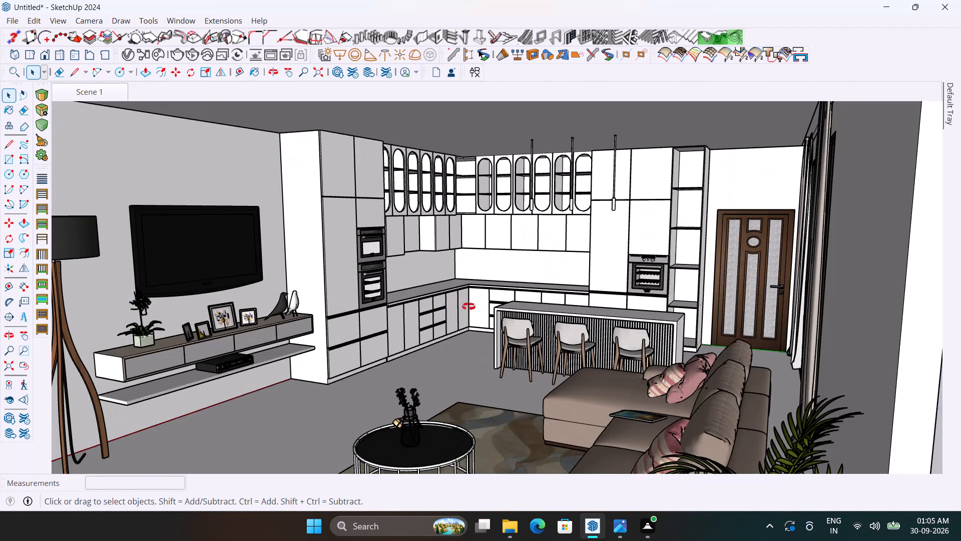
{"action": "middle_click_drag", "start_coordinate": [468, 307], "coordinate": [453, 298]}
Review the whole room model beside the reference image, and inspect the bare ceiling from below.
{"action": "scroll", "coordinate": [448, 306], "scroll_direction": "down", "scroll_amount": 6}
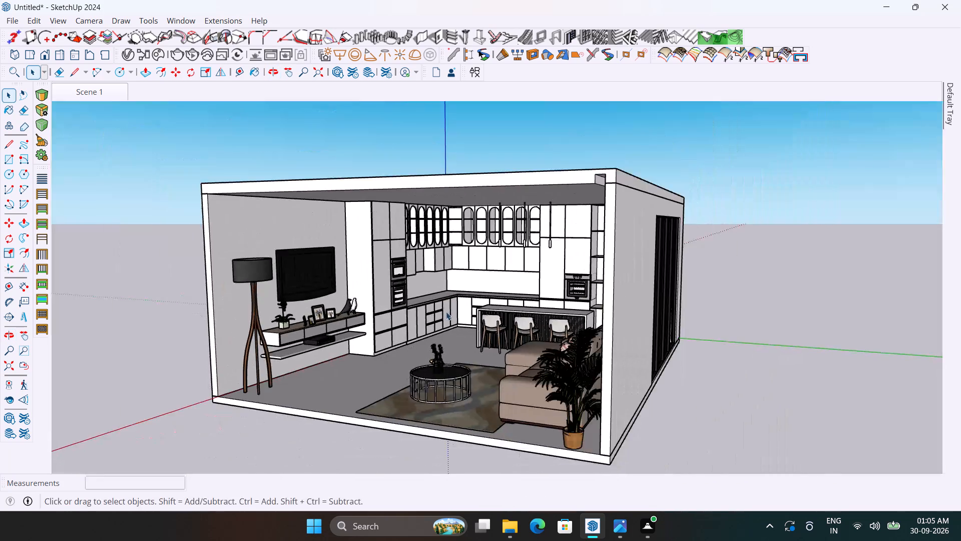
{"action": "scroll", "coordinate": [446, 312], "scroll_direction": "down", "scroll_amount": 15}
{"action": "scroll", "coordinate": [478, 339], "scroll_direction": "down", "scroll_amount": 5}
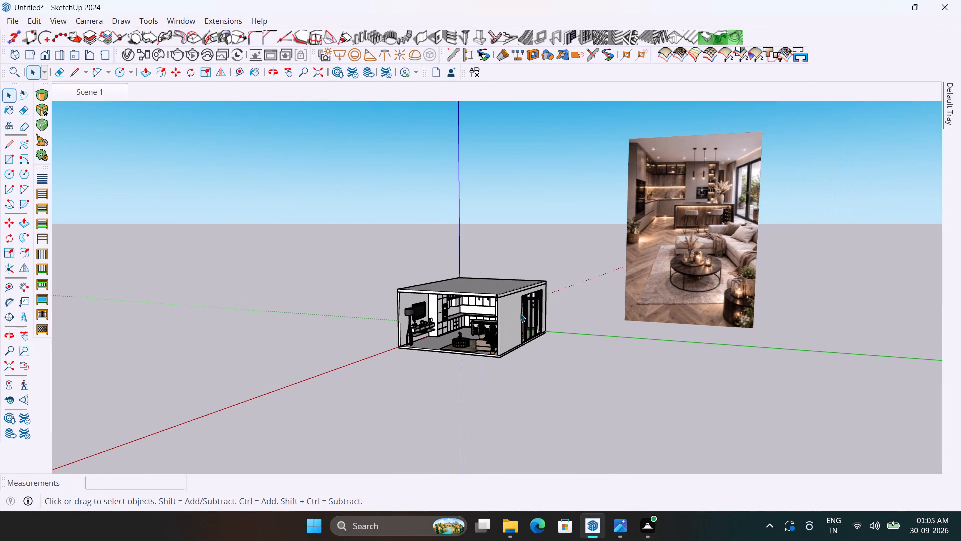
{"action": "scroll", "coordinate": [464, 343], "scroll_direction": "up", "scroll_amount": 4}
{"action": "scroll", "coordinate": [470, 263], "scroll_direction": "up", "scroll_amount": 8}
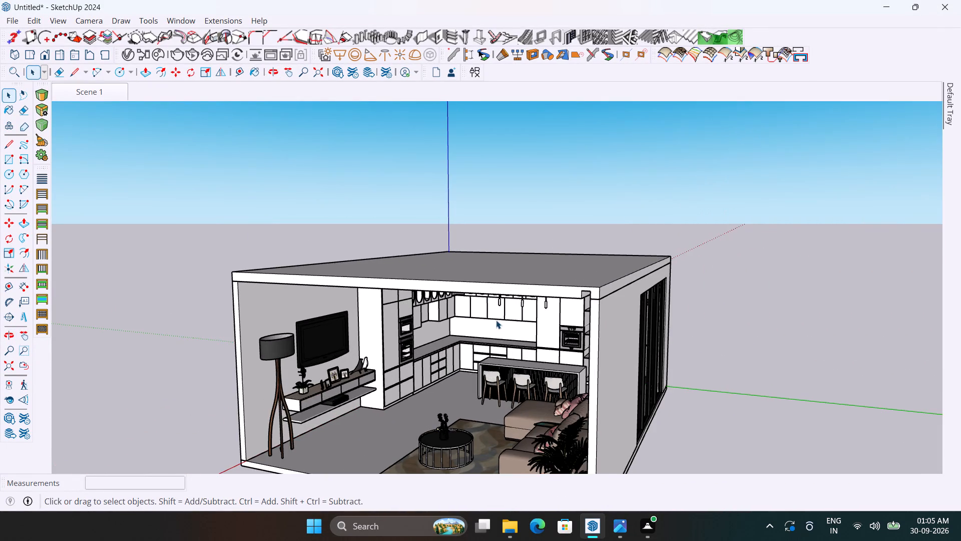
{"action": "middle_click_drag", "start_coordinate": [498, 322], "coordinate": [553, 249]}
{"action": "scroll", "coordinate": [480, 263], "scroll_direction": "up", "scroll_amount": 3}
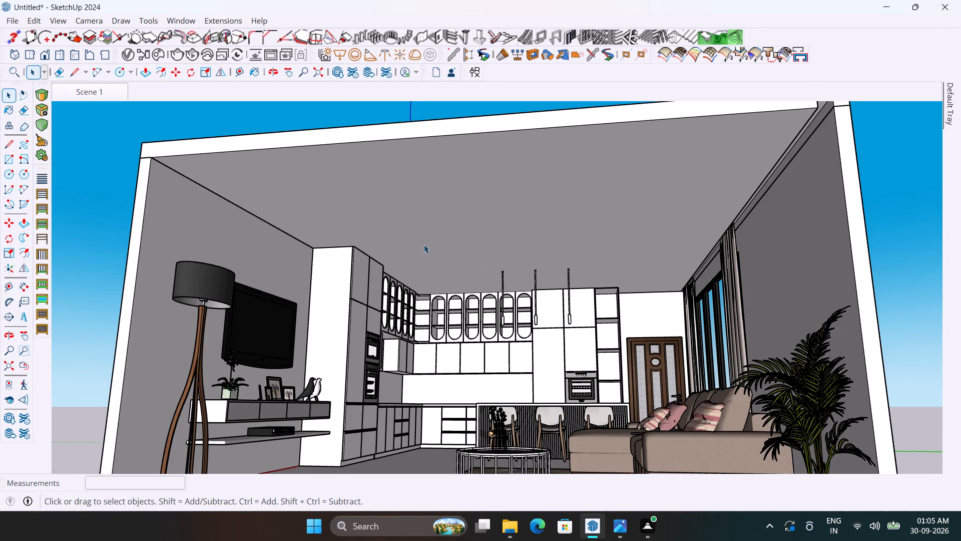
Examine the bare ceiling and the furnished room from below, from the front and beside the reference image.
{"action": "middle_click_drag", "start_coordinate": [455, 259], "coordinate": [475, 268]}
{"action": "scroll", "coordinate": [503, 243], "scroll_direction": "down", "scroll_amount": 1}
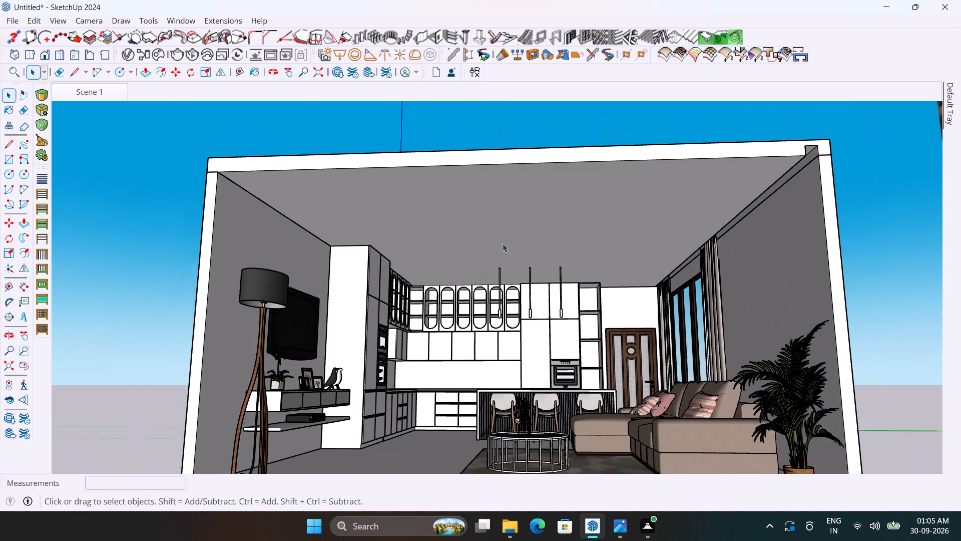
{"action": "middle_click_drag", "start_coordinate": [499, 248], "coordinate": [460, 290]}
{"action": "scroll", "coordinate": [502, 327], "scroll_direction": "up", "scroll_amount": 2}
{"action": "scroll", "coordinate": [492, 308], "scroll_direction": "down", "scroll_amount": 2}
{"action": "middle_click_drag", "start_coordinate": [471, 301], "coordinate": [425, 278]}
{"action": "scroll", "coordinate": [384, 245], "scroll_direction": "up", "scroll_amount": 3}
{"action": "middle_click_drag", "start_coordinate": [442, 259], "coordinate": [484, 248]}
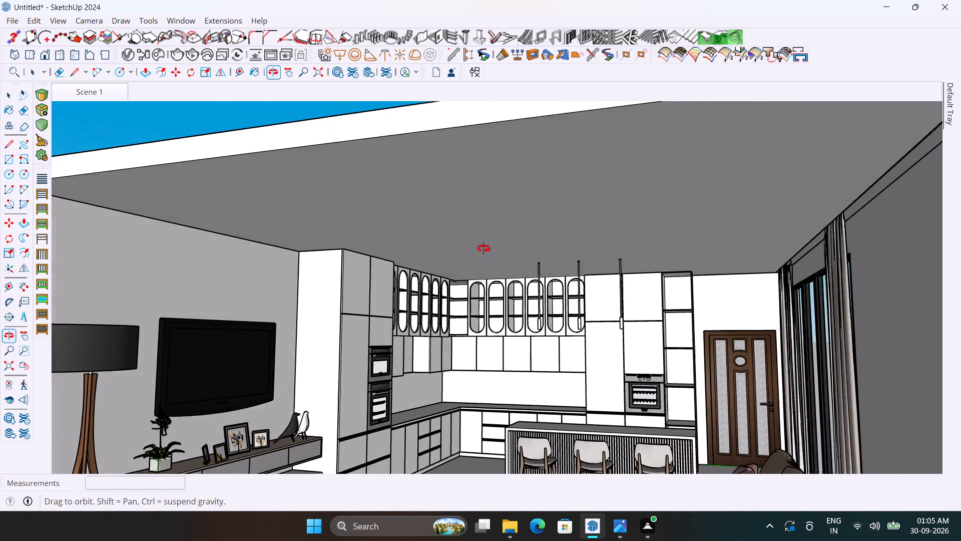
{"action": "middle_click_drag", "start_coordinate": [484, 248], "coordinate": [488, 244]}
{"action": "scroll", "coordinate": [455, 237], "scroll_direction": "down", "scroll_amount": 5}
{"action": "middle_click_drag", "start_coordinate": [482, 250], "coordinate": [513, 288]}
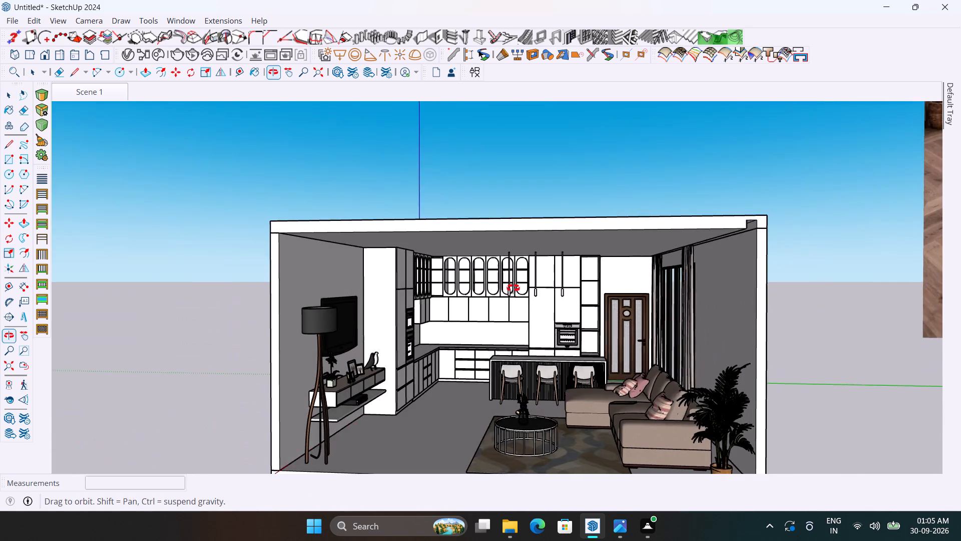
{"action": "middle_click_drag", "start_coordinate": [513, 288], "coordinate": [515, 289]}
{"action": "scroll", "coordinate": [363, 229], "scroll_direction": "down", "scroll_amount": 4}
{"action": "scroll", "coordinate": [649, 345], "scroll_direction": "up", "scroll_amount": 3}
{"action": "scroll", "coordinate": [358, 204], "scroll_direction": "down", "scroll_amount": 4}
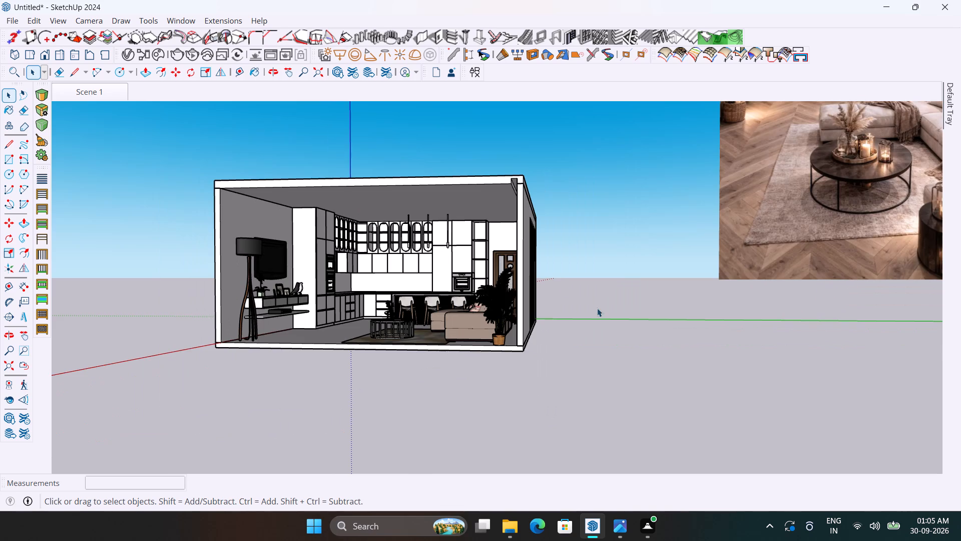
Draw a circle of 2" radius on the ground outside the room and extrude it upward into a thin disc.
{"action": "scroll", "coordinate": [597, 308], "scroll_direction": "up", "scroll_amount": 4}
{"action": "key", "text": "c"}
{"action": "middle_click_drag", "start_coordinate": [590, 383], "coordinate": [592, 426]}
{"action": "left_click", "coordinate": [608, 416]}
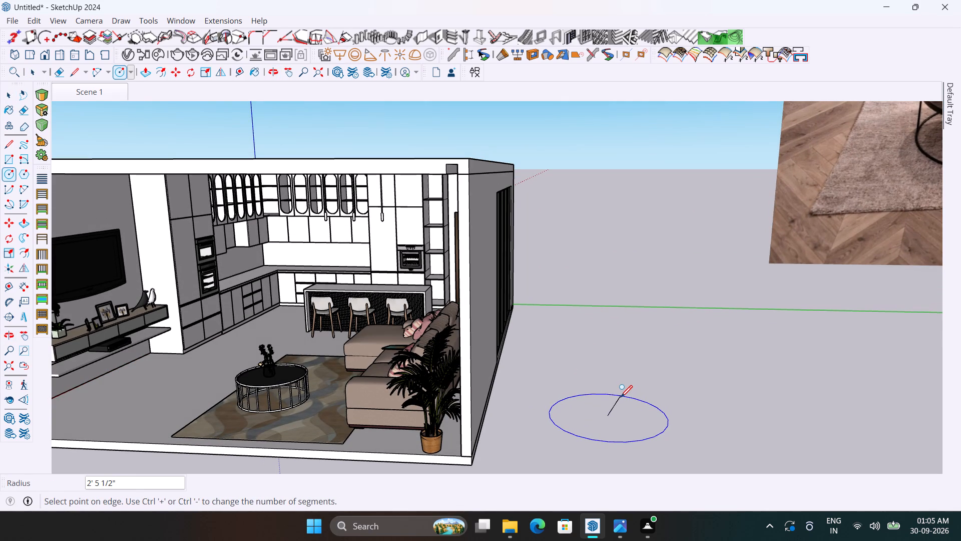
{"action": "key", "text": "2"}
{"action": "key", "text": "Return"}
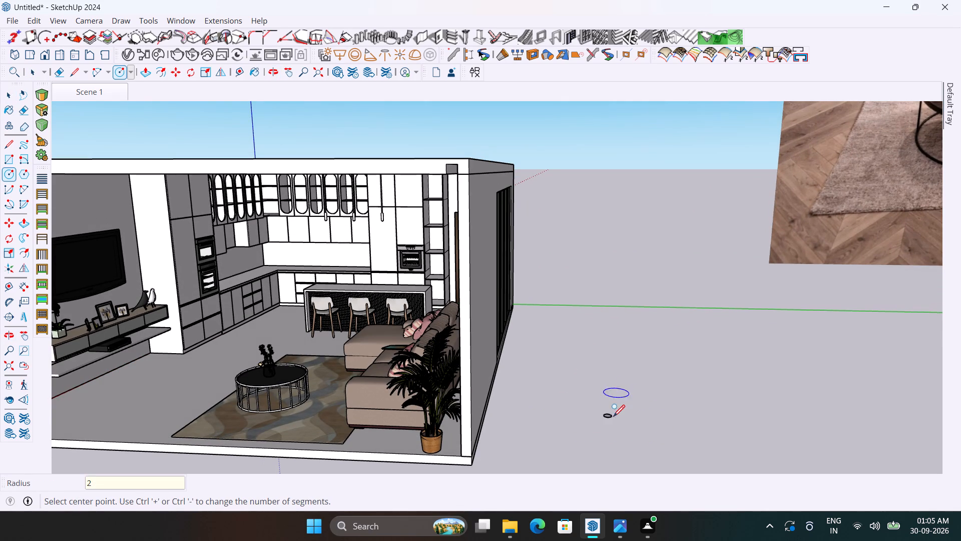
{"action": "scroll", "coordinate": [613, 418], "scroll_direction": "up", "scroll_amount": 18}
{"action": "scroll", "coordinate": [611, 420], "scroll_direction": "up", "scroll_amount": 4}
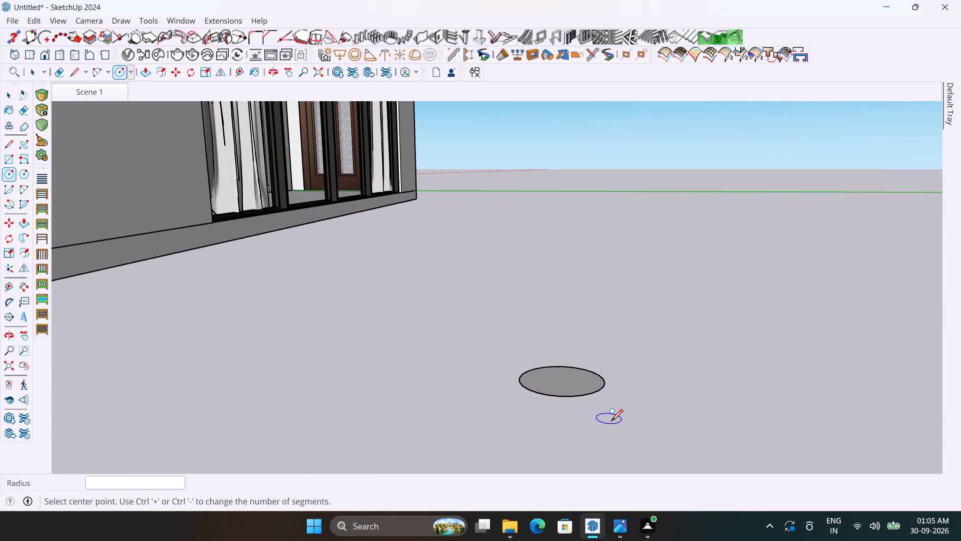
{"action": "key", "text": "p"}
{"action": "left_click", "coordinate": [567, 386]}
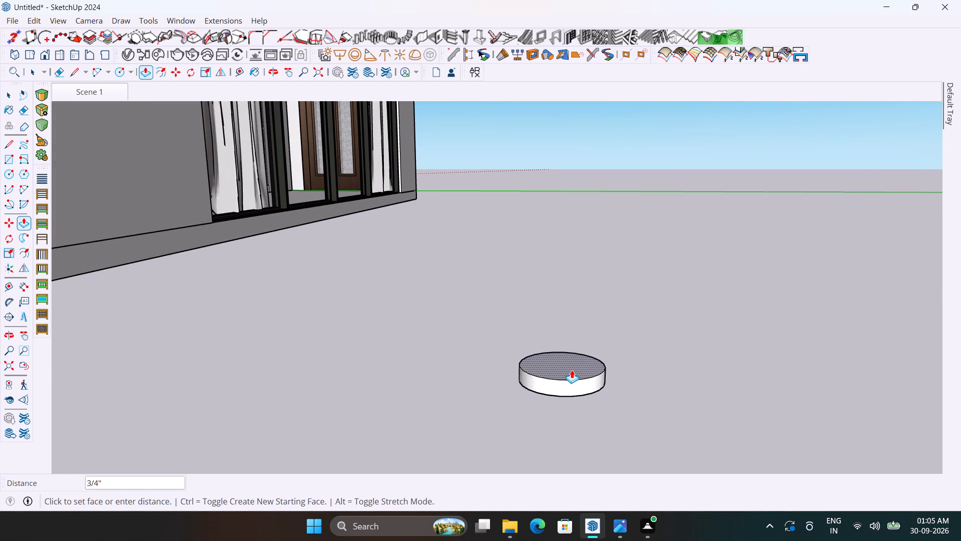
{"action": "left_click", "coordinate": [572, 370]}
Offset the edge of the disc's underside inward about 5/8" to form a rim.
{"action": "scroll", "coordinate": [581, 404], "scroll_direction": "up", "scroll_amount": 2}
{"action": "middle_click_drag", "start_coordinate": [587, 402], "coordinate": [605, 356]}
{"action": "scroll", "coordinate": [516, 378], "scroll_direction": "down", "scroll_amount": 5}
{"action": "scroll", "coordinate": [581, 314], "scroll_direction": "up", "scroll_amount": 4}
{"action": "scroll", "coordinate": [566, 262], "scroll_direction": "up", "scroll_amount": 3}
{"action": "middle_click_drag", "start_coordinate": [566, 261], "coordinate": [571, 240]}
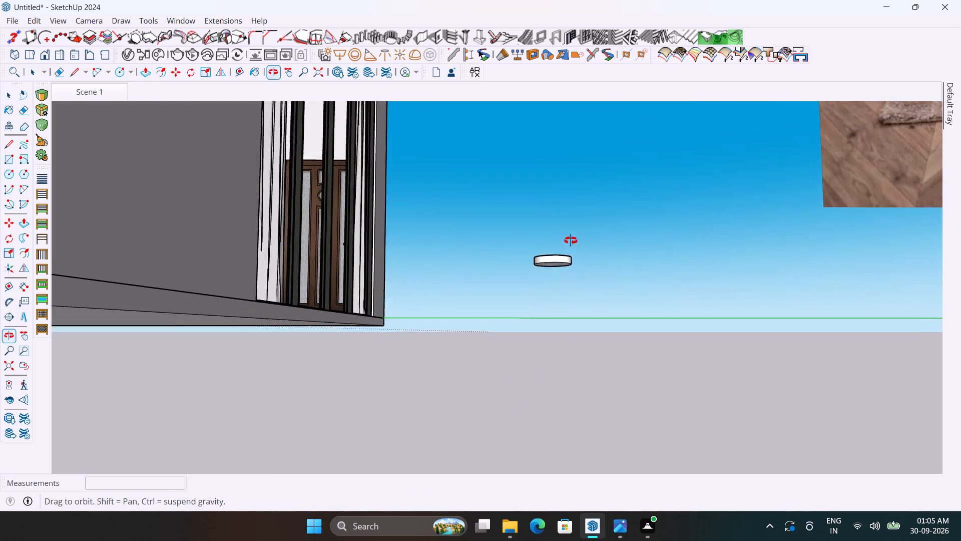
{"action": "middle_click_drag", "start_coordinate": [571, 240], "coordinate": [574, 168]}
{"action": "key", "text": "f"}
{"action": "scroll", "coordinate": [538, 273], "scroll_direction": "up", "scroll_amount": 4}
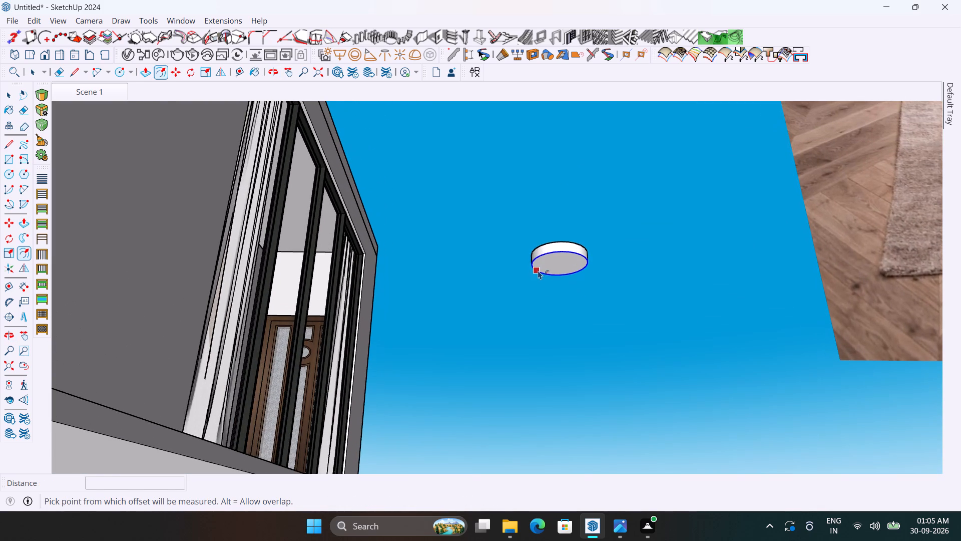
{"action": "left_click", "coordinate": [538, 270]}
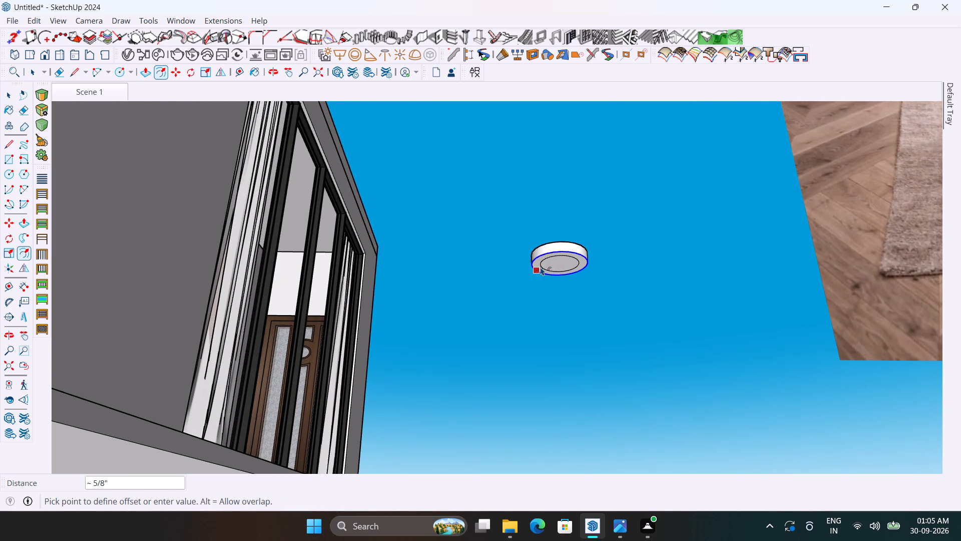
{"action": "left_click", "coordinate": [541, 267]}
Recess the inner circle on the disc's underside by 1/8" to form a downlight.
{"action": "scroll", "coordinate": [550, 274], "scroll_direction": "up", "scroll_amount": 3}
{"action": "key", "text": "p"}
{"action": "scroll", "coordinate": [548, 274], "scroll_direction": "up", "scroll_amount": 4}
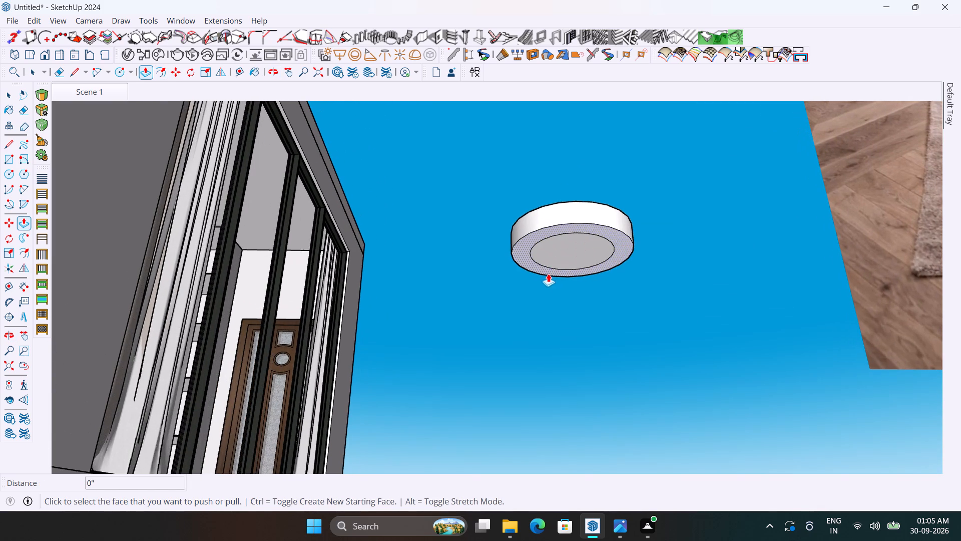
{"action": "left_click", "coordinate": [557, 260]}
{"action": "left_click", "coordinate": [559, 256]}
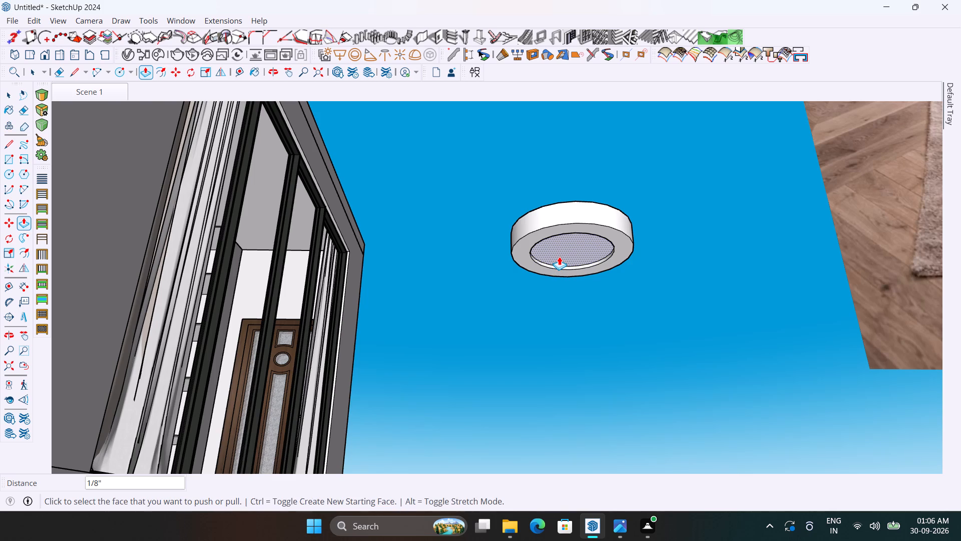
Make the whole recessed disc a component, keeping the default settings.
{"action": "key", "text": "space"}
{"action": "scroll", "coordinate": [576, 276], "scroll_direction": "down", "scroll_amount": 2}
{"action": "scroll", "coordinate": [642, 301], "scroll_direction": "down", "scroll_amount": 2}
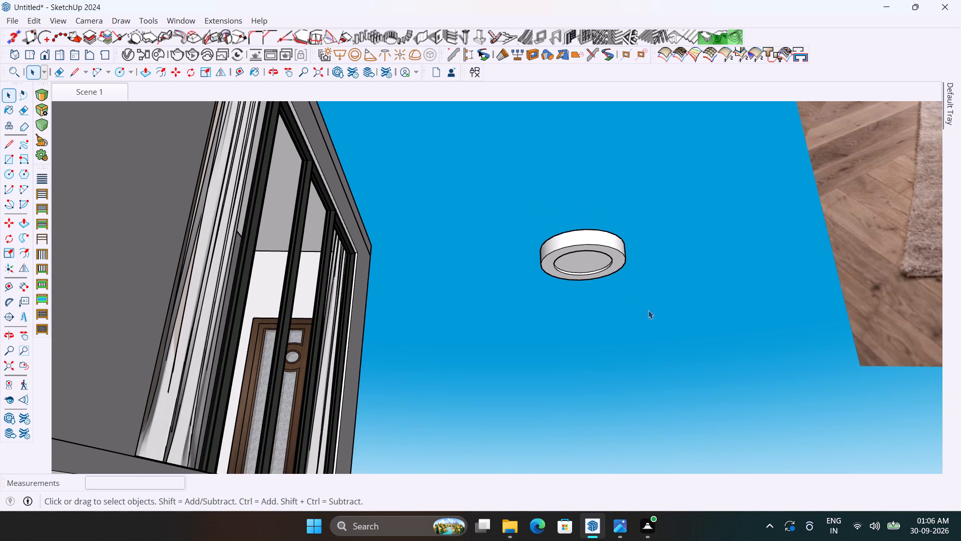
{"action": "left_click_drag", "start_coordinate": [648, 310], "coordinate": [516, 208]}
{"action": "right_click", "coordinate": [580, 246]}
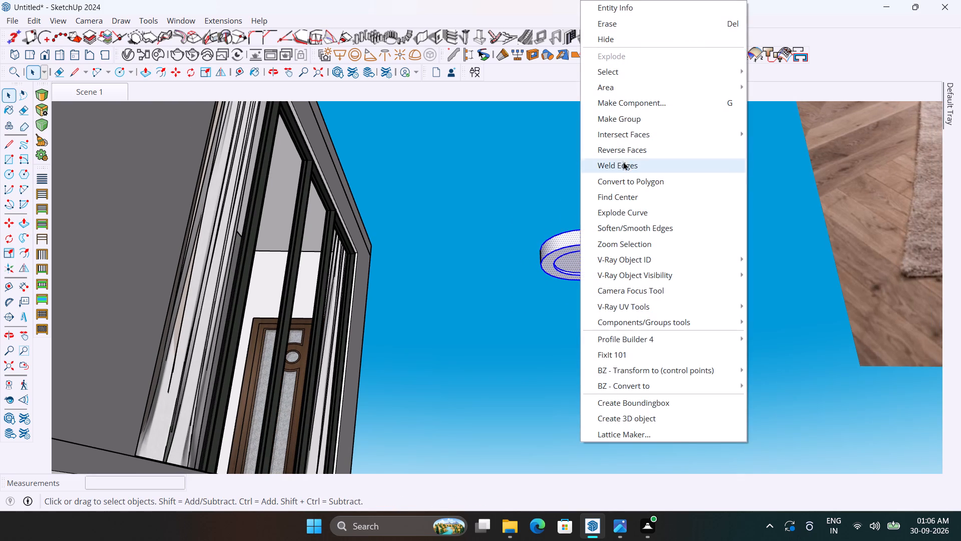
{"action": "left_click", "coordinate": [613, 106]}
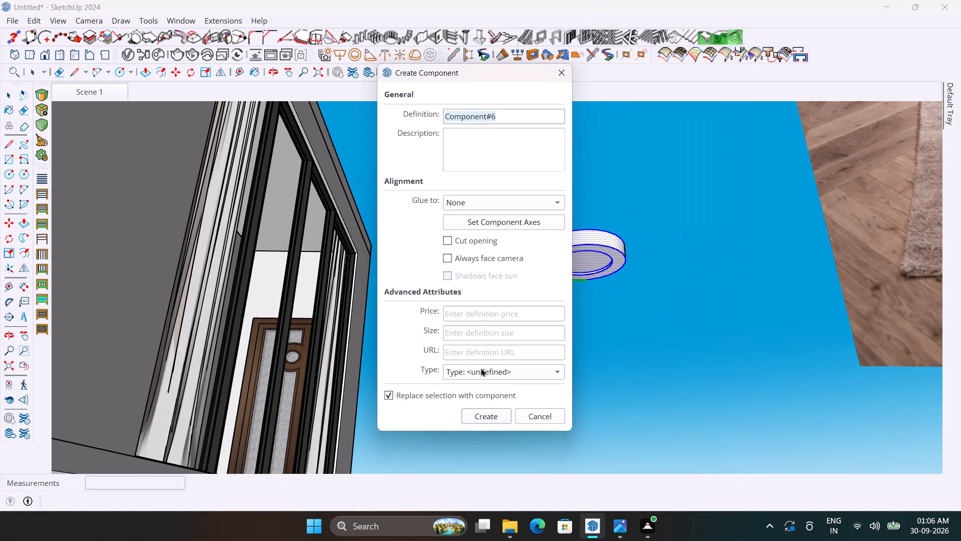
{"action": "left_click", "coordinate": [482, 410]}
Move the downlight component onto the kitchen ceiling, in front of the corner of the arched wall cabinets.
{"action": "scroll", "coordinate": [564, 269], "scroll_direction": "down", "scroll_amount": 4}
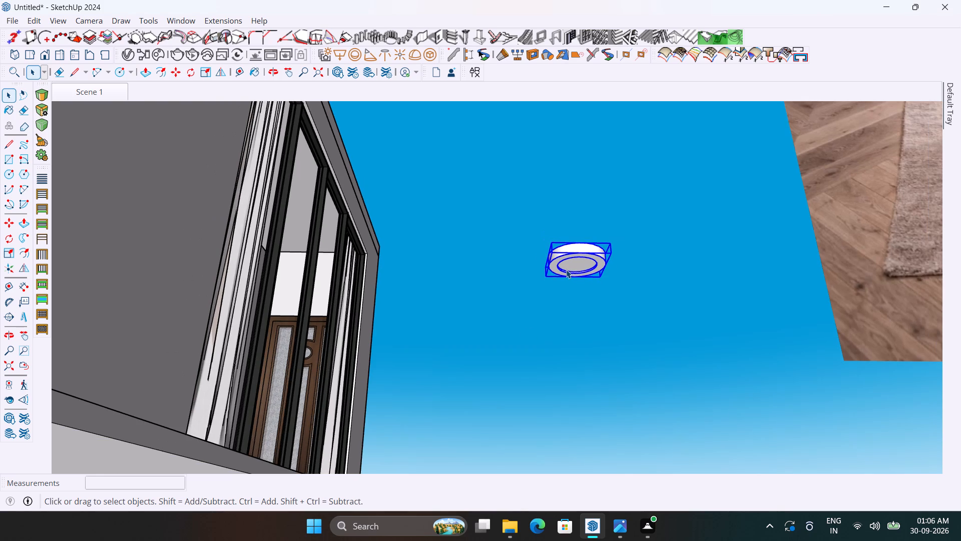
{"action": "key", "text": "m"}
{"action": "scroll", "coordinate": [557, 250], "scroll_direction": "up", "scroll_amount": 3}
{"action": "left_click", "coordinate": [552, 240]}
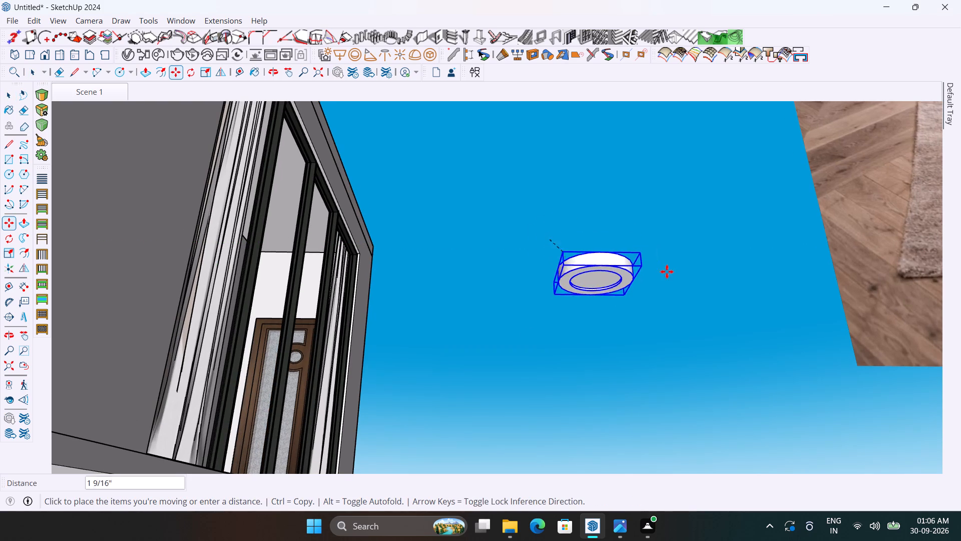
{"action": "scroll", "coordinate": [722, 273], "scroll_direction": "down", "scroll_amount": 20}
{"action": "scroll", "coordinate": [722, 273], "scroll_direction": "down", "scroll_amount": 7}
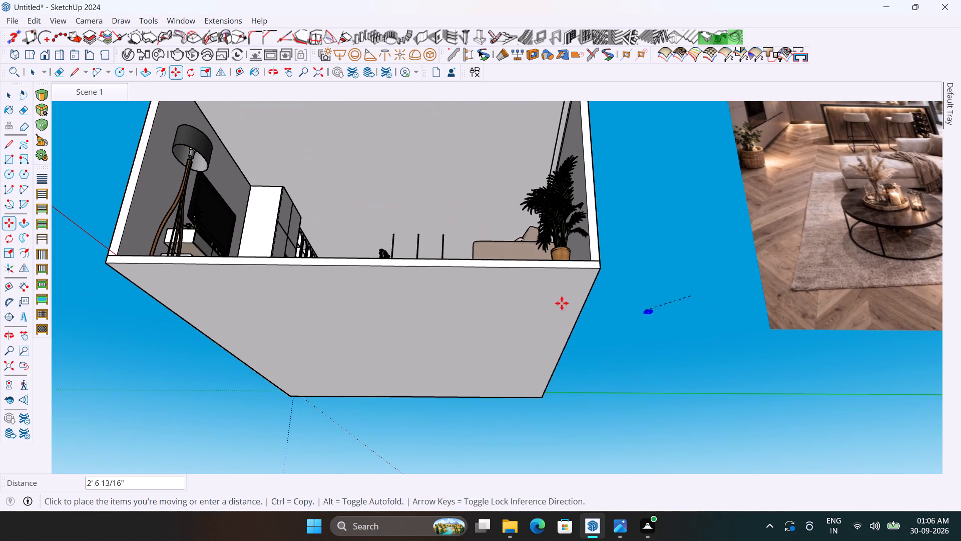
{"action": "scroll", "coordinate": [293, 248], "scroll_direction": "up", "scroll_amount": 4}
{"action": "scroll", "coordinate": [370, 241], "scroll_direction": "up", "scroll_amount": 11}
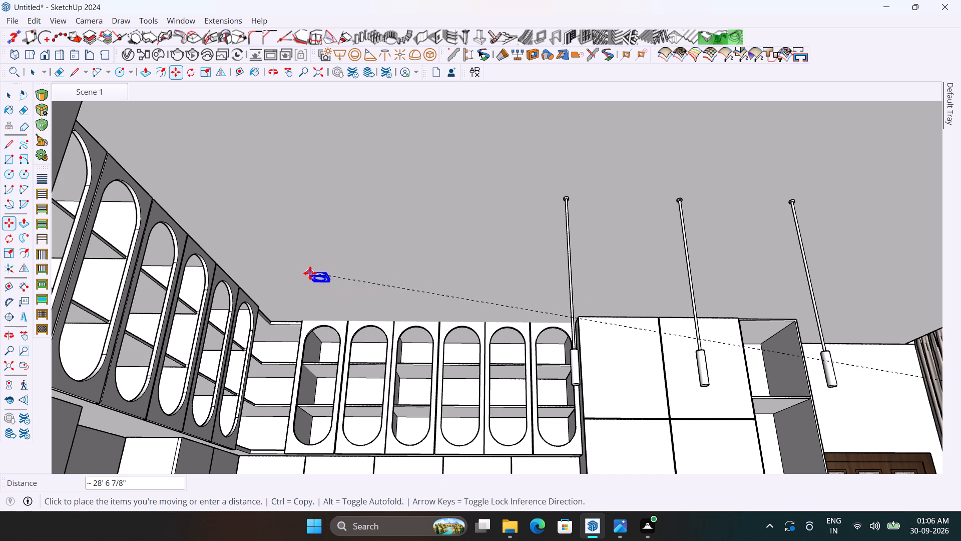
{"action": "left_click", "coordinate": [310, 273]}
Copy the downlight three times in a row along the back kitchen cabinets, at spacings of about 3' 11", 4' 3" and 3' 8".
{"action": "left_click", "coordinate": [310, 273], "text": "ctrl"}
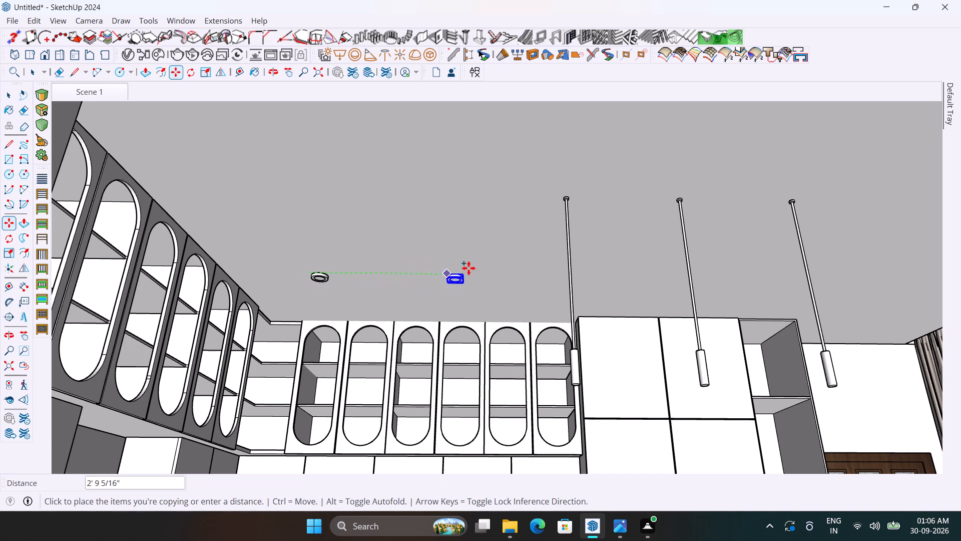
{"action": "left_click", "coordinate": [500, 273]}
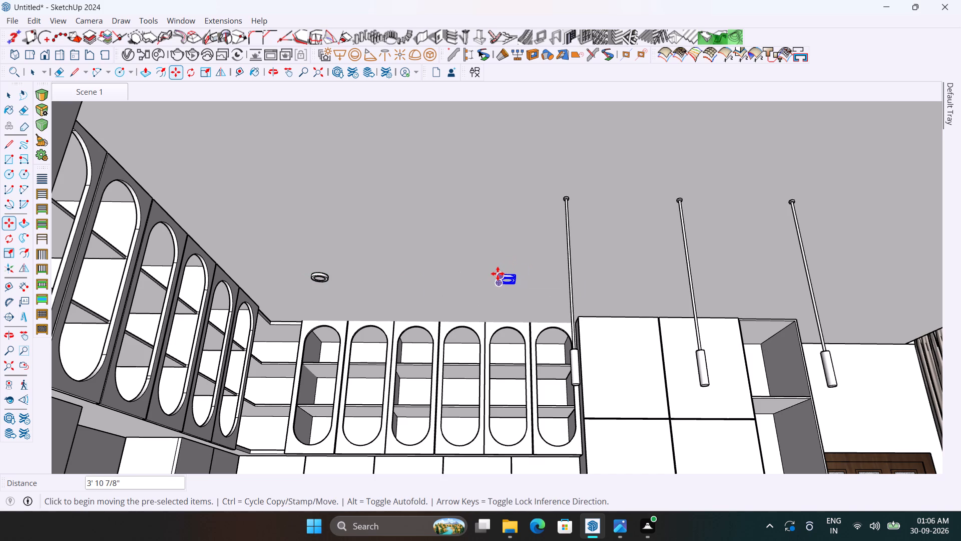
{"action": "left_click", "coordinate": [498, 274], "text": "ctrl"}
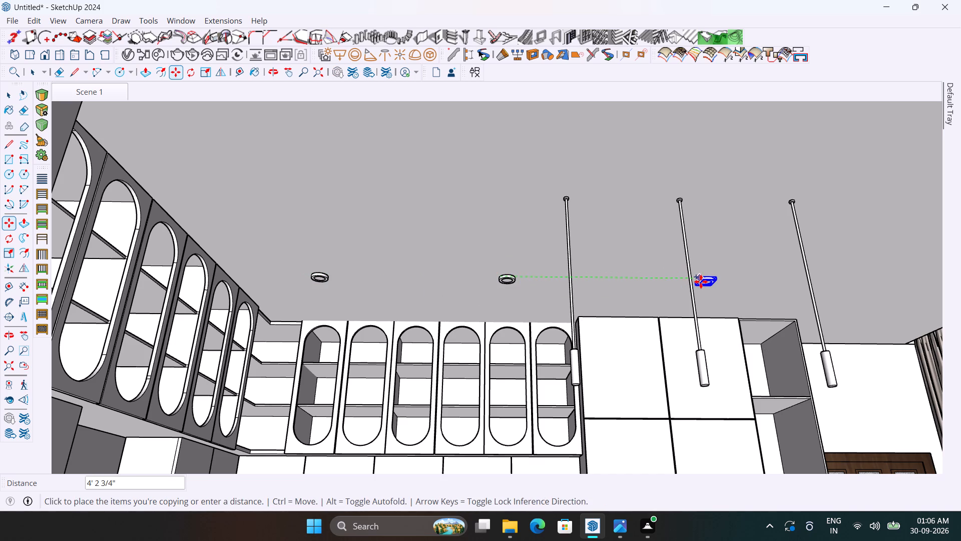
{"action": "left_click", "coordinate": [703, 282]}
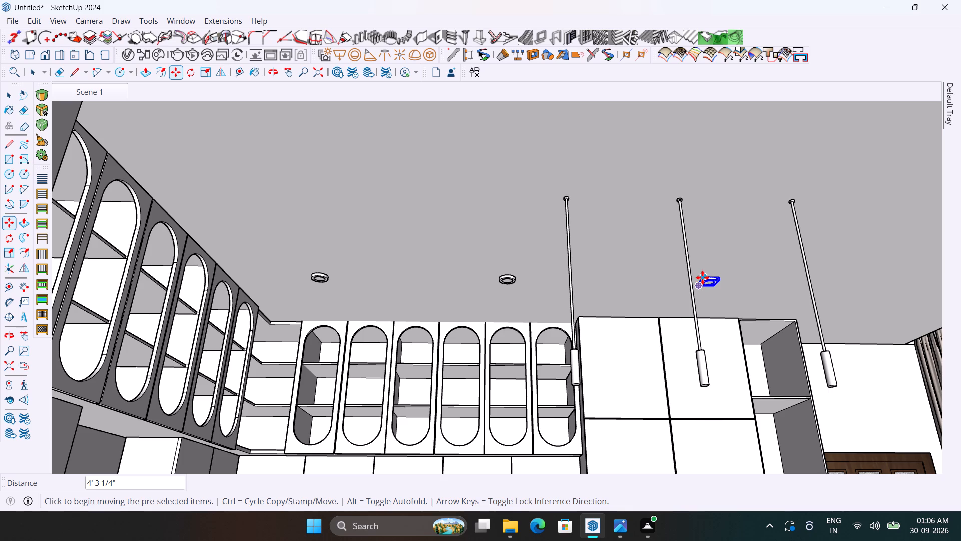
{"action": "left_click", "coordinate": [702, 277], "text": "ctrl"}
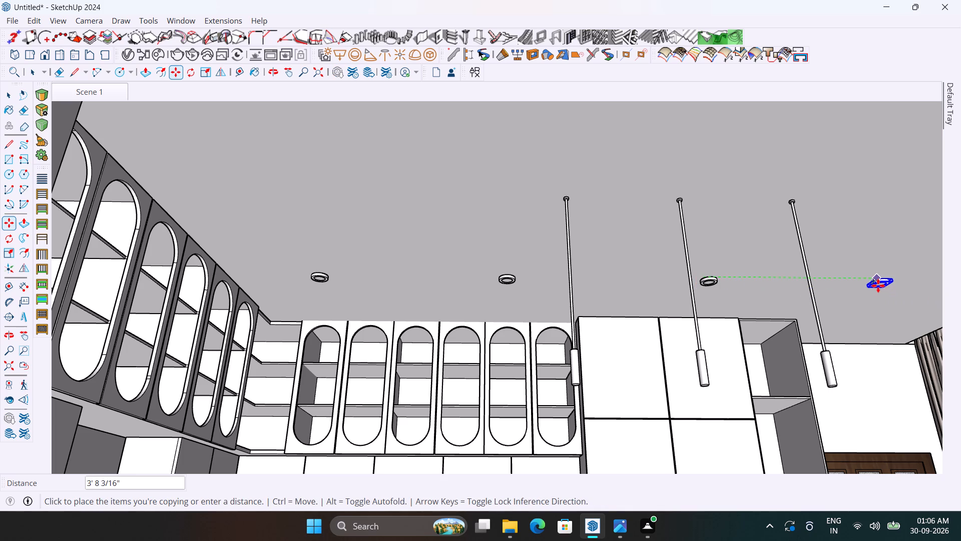
{"action": "left_click", "coordinate": [878, 286]}
Copy the row of four ceiling downlights about 6' toward the living area as a second row.
{"action": "scroll", "coordinate": [681, 282], "scroll_direction": "down", "scroll_amount": 4}
{"action": "scroll", "coordinate": [583, 270], "scroll_direction": "up", "scroll_amount": 1}
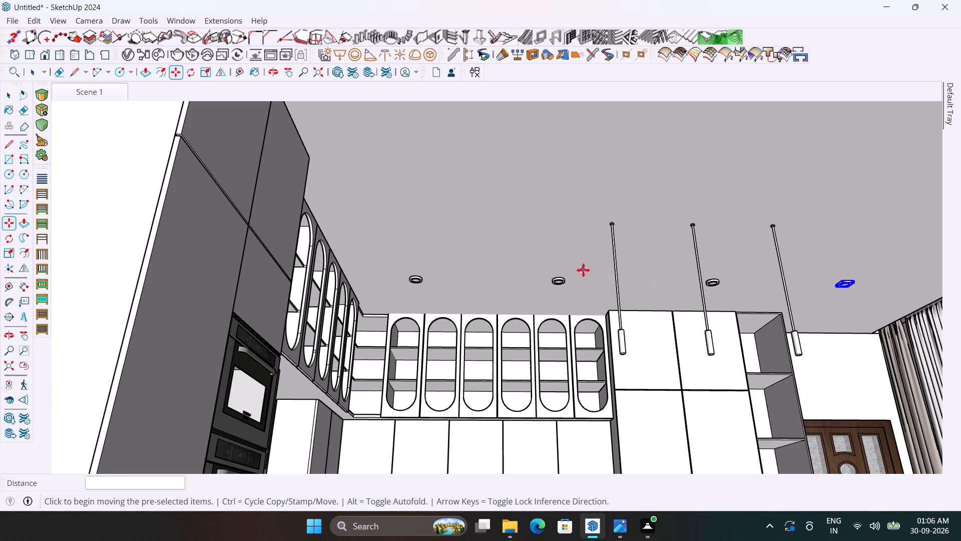
{"action": "key", "text": "space"}
{"action": "left_click", "coordinate": [420, 279]}
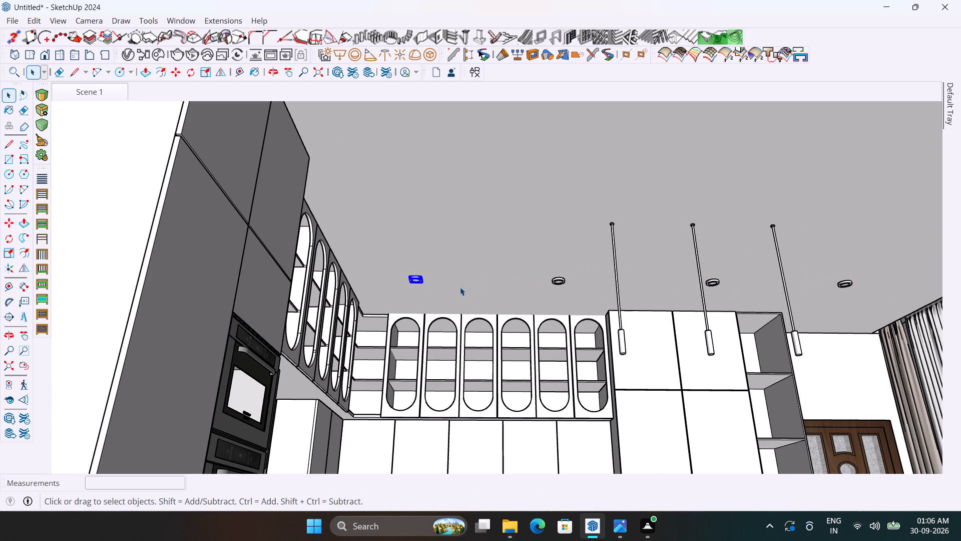
{"action": "left_click", "coordinate": [563, 281], "text": "ctrl"}
{"action": "left_click", "coordinate": [714, 283], "text": "ctrl"}
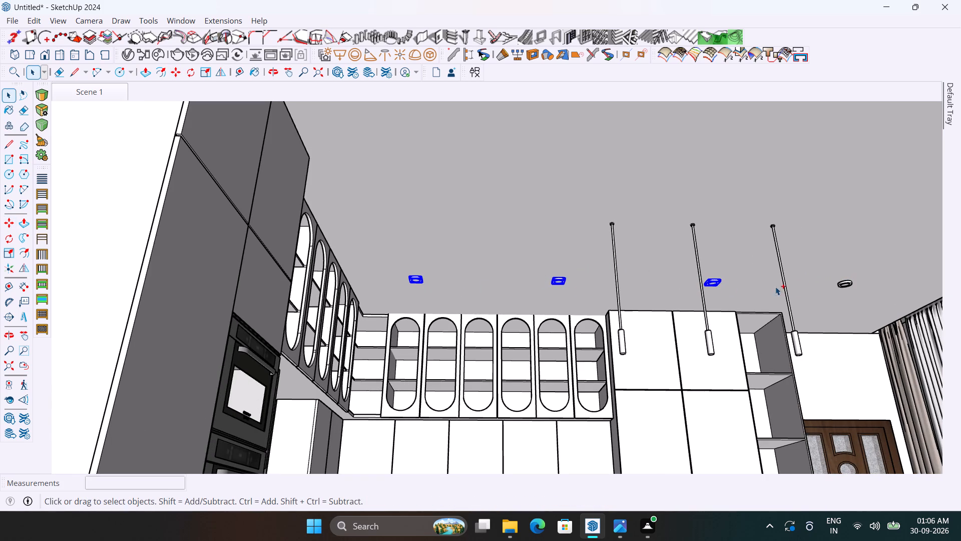
{"action": "left_click", "coordinate": [841, 283], "text": "ctrl"}
{"action": "scroll", "coordinate": [492, 249], "scroll_direction": "up", "scroll_amount": 1}
{"action": "middle_click_drag", "start_coordinate": [489, 249], "coordinate": [425, 230]}
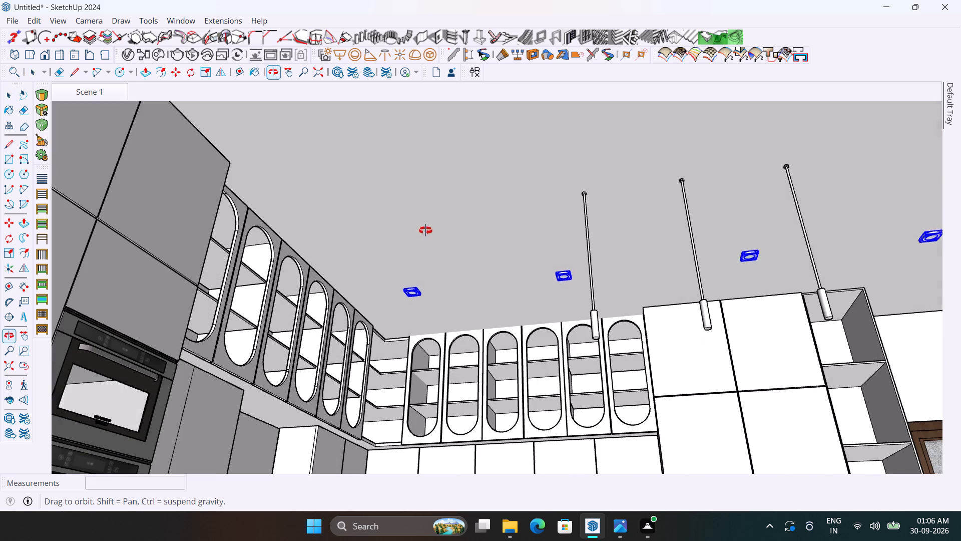
{"action": "middle_click_drag", "start_coordinate": [425, 230], "coordinate": [421, 229]}
{"action": "key", "text": "m"}
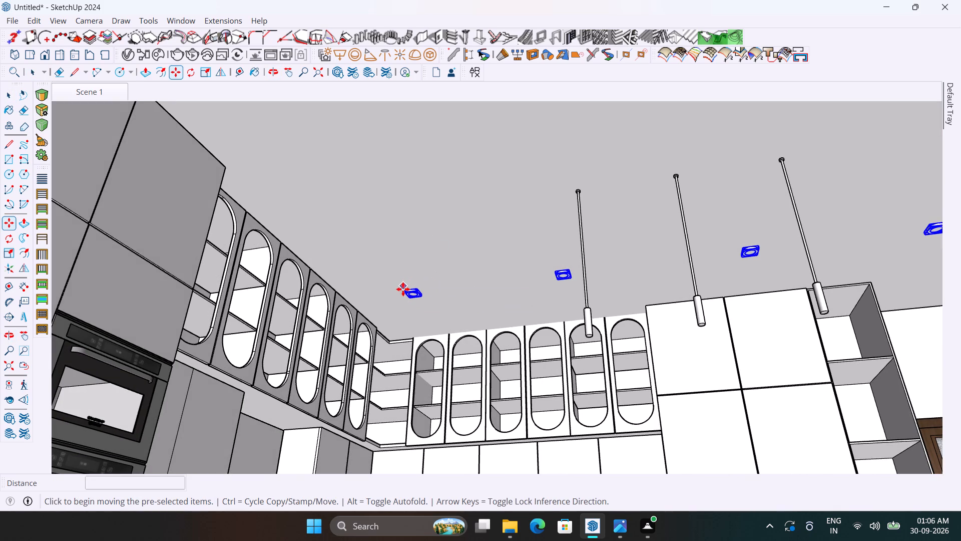
{"action": "left_click", "coordinate": [404, 290], "text": "ctrl"}
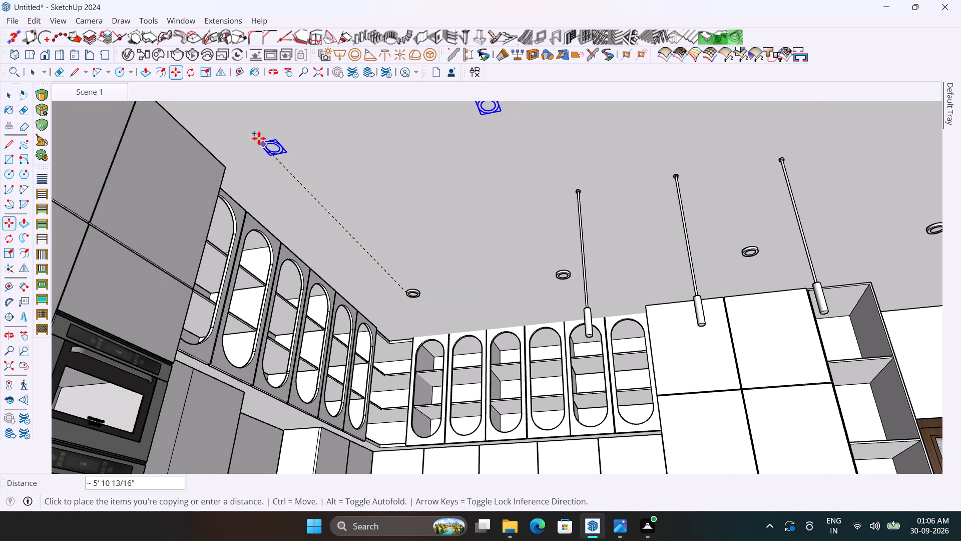
{"action": "left_click", "coordinate": [251, 128]}
{"action": "scroll", "coordinate": [338, 241], "scroll_direction": "down", "scroll_amount": 5}
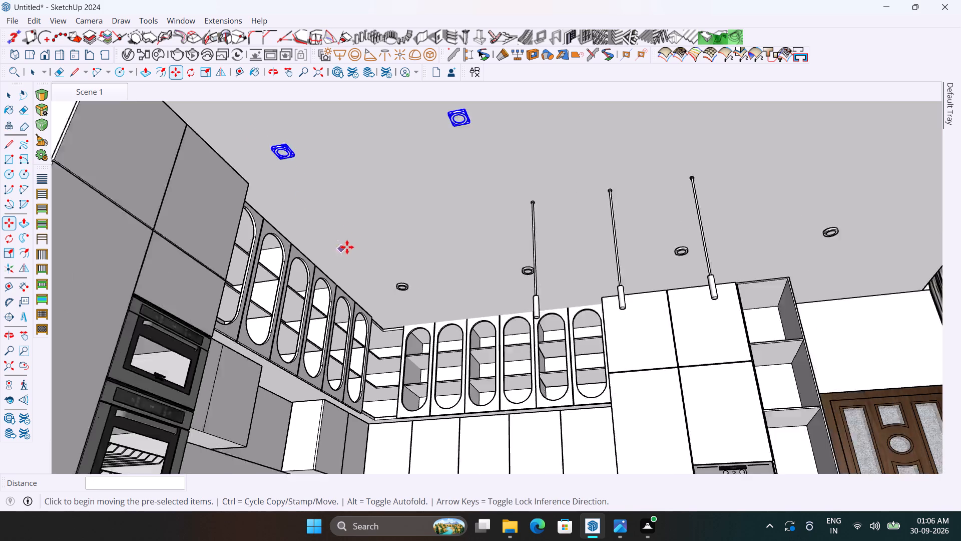
Return to the Scene 1 view, clear the selection and examine both rows of ceiling downlights.
{"action": "key", "text": "space"}
{"action": "left_click", "coordinate": [113, 100]}
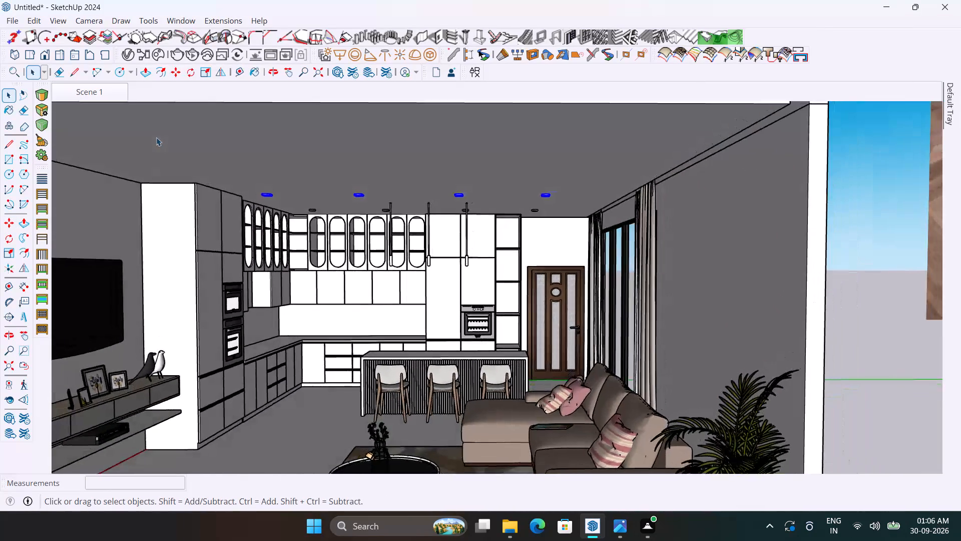
{"action": "left_click", "coordinate": [868, 279]}
{"action": "scroll", "coordinate": [576, 208], "scroll_direction": "up", "scroll_amount": 3}
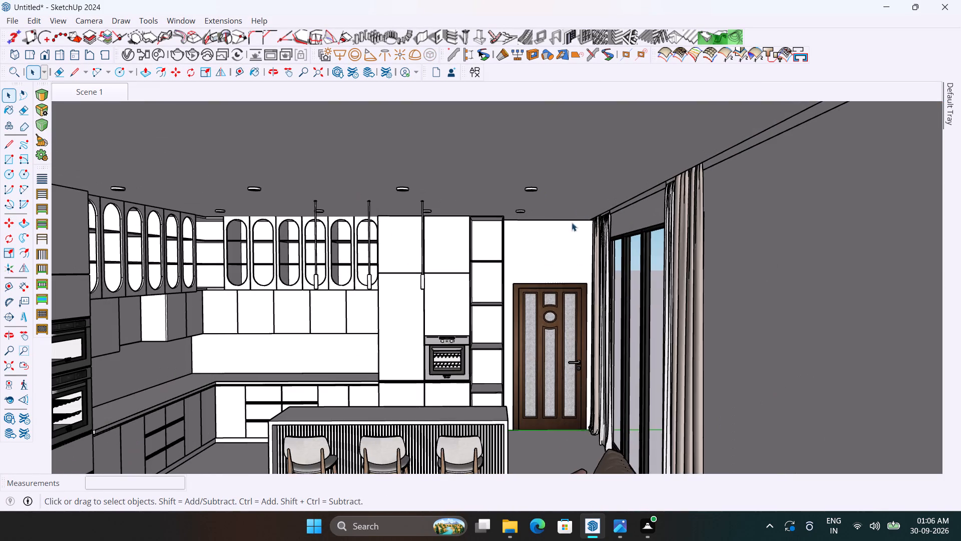
{"action": "middle_click_drag", "start_coordinate": [562, 239], "coordinate": [512, 203]}
{"action": "scroll", "coordinate": [739, 199], "scroll_direction": "down", "scroll_amount": 5}
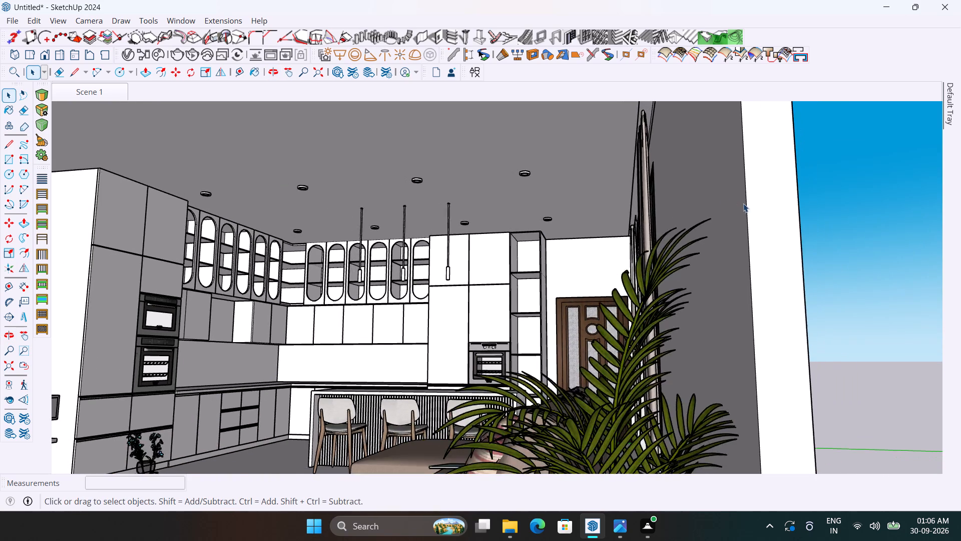
Examine the whole kitchen and living room through the open front, checking the furniture, decor and ceiling downlights.
{"action": "scroll", "coordinate": [743, 203], "scroll_direction": "down", "scroll_amount": 10}
{"action": "middle_click_drag", "start_coordinate": [753, 201], "coordinate": [754, 245]}
{"action": "scroll", "coordinate": [808, 245], "scroll_direction": "down", "scroll_amount": 1}
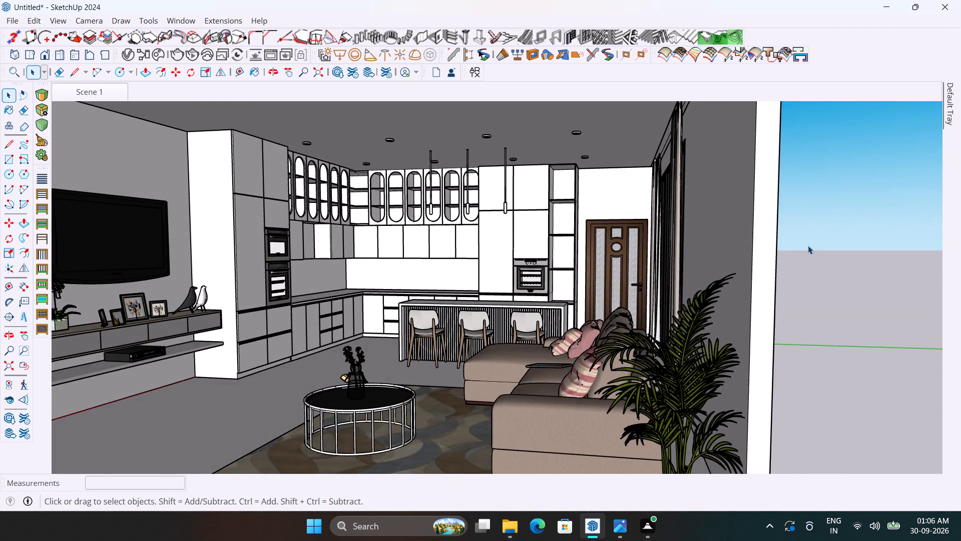
{"action": "scroll", "coordinate": [808, 245], "scroll_direction": "down", "scroll_amount": 2}
{"action": "scroll", "coordinate": [351, 232], "scroll_direction": "up", "scroll_amount": 3}
{"action": "middle_click_drag", "start_coordinate": [580, 235], "coordinate": [547, 231]}
{"action": "scroll", "coordinate": [529, 223], "scroll_direction": "down", "scroll_amount": 5}
{"action": "scroll", "coordinate": [558, 175], "scroll_direction": "up", "scroll_amount": 3}
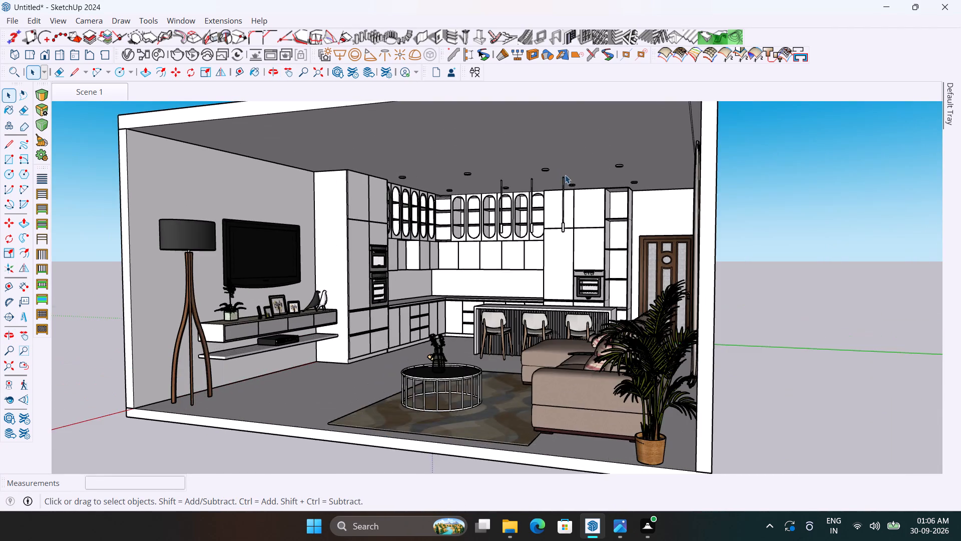
{"action": "middle_click_drag", "start_coordinate": [566, 182], "coordinate": [575, 210]}
{"action": "scroll", "coordinate": [578, 207], "scroll_direction": "up", "scroll_amount": 1}
{"action": "scroll", "coordinate": [580, 207], "scroll_direction": "down", "scroll_amount": 2}
{"action": "middle_click_drag", "start_coordinate": [585, 211], "coordinate": [606, 202]}
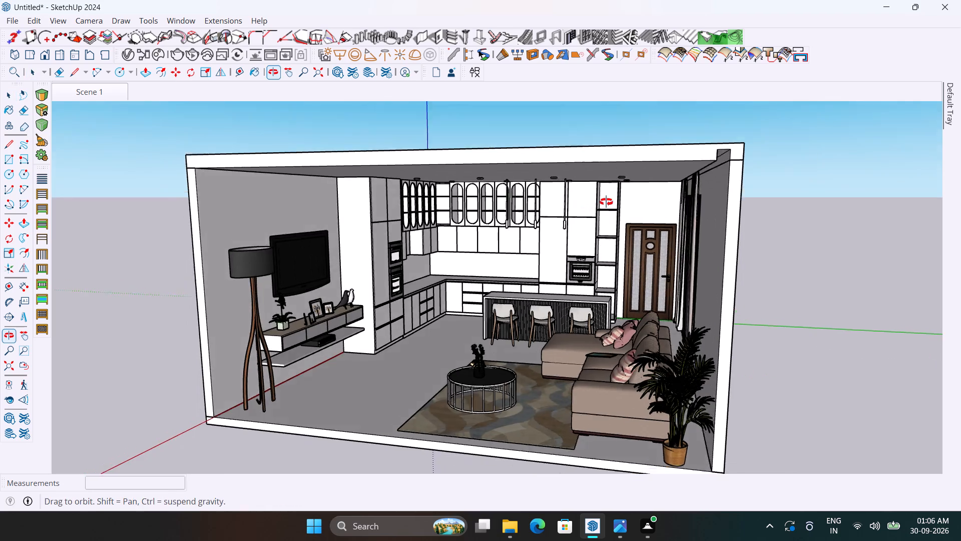
{"action": "middle_click_drag", "start_coordinate": [606, 202], "coordinate": [606, 200]}
{"action": "scroll", "coordinate": [549, 202], "scroll_direction": "up", "scroll_amount": 1}
{"action": "middle_click_drag", "start_coordinate": [579, 207], "coordinate": [590, 199]}
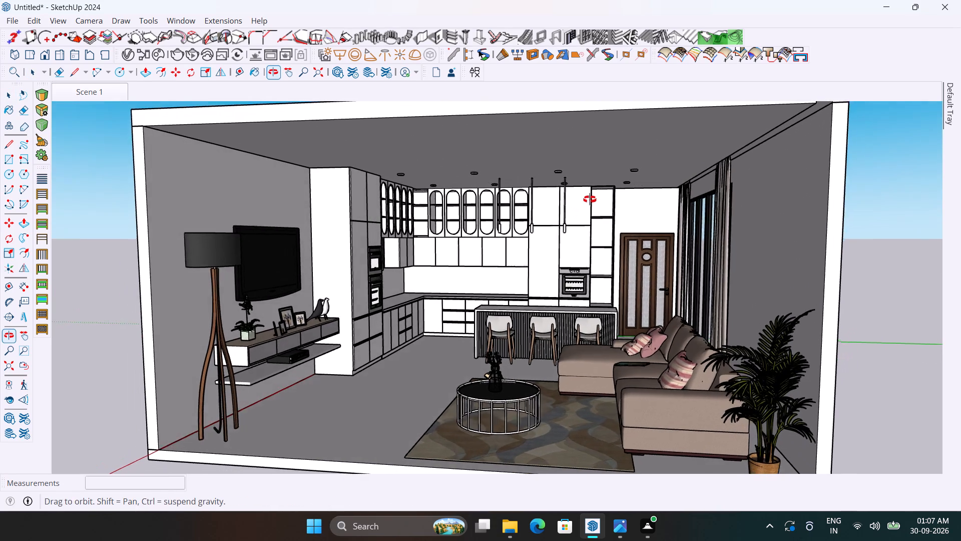
{"action": "middle_click_drag", "start_coordinate": [590, 199], "coordinate": [586, 196]}
{"action": "scroll", "coordinate": [313, 201], "scroll_direction": "down", "scroll_amount": 5}
{"action": "scroll", "coordinate": [352, 174], "scroll_direction": "up", "scroll_amount": 3}
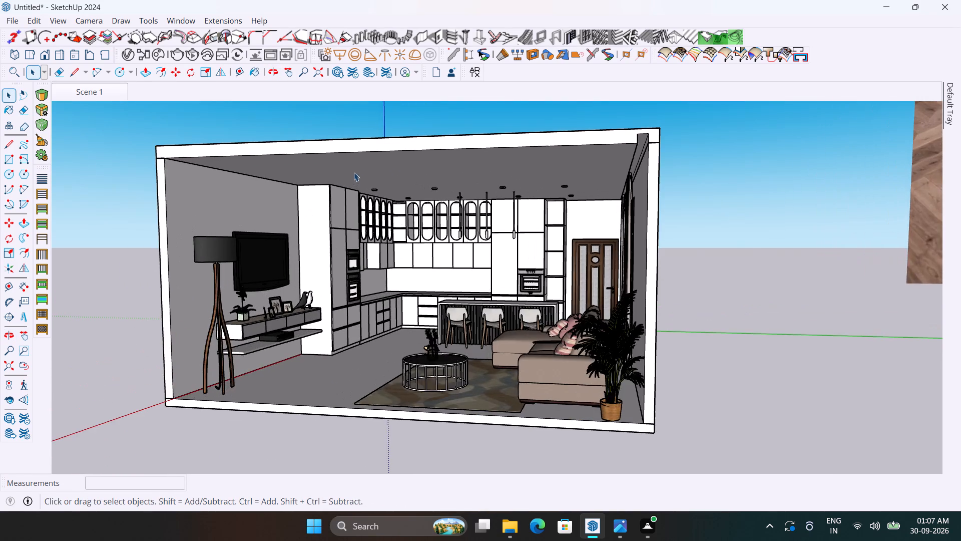
{"action": "scroll", "coordinate": [416, 167], "scroll_direction": "up", "scroll_amount": 2}
{"action": "middle_click_drag", "start_coordinate": [433, 163], "coordinate": [422, 160]}
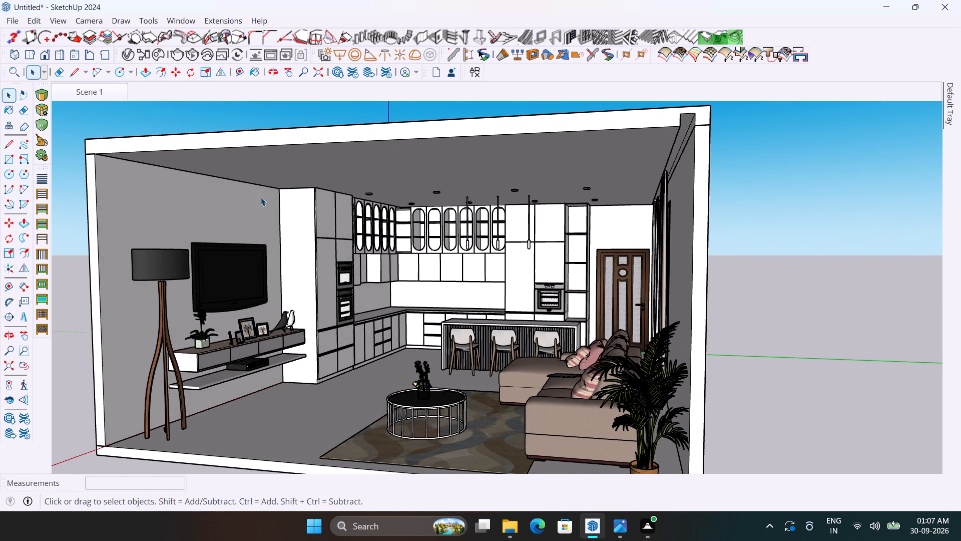
{"action": "scroll", "coordinate": [261, 197], "scroll_direction": "up", "scroll_amount": 1}
{"action": "scroll", "coordinate": [304, 197], "scroll_direction": "down", "scroll_amount": 1}
{"action": "scroll", "coordinate": [236, 199], "scroll_direction": "up", "scroll_amount": 1}
{"action": "middle_click_drag", "start_coordinate": [236, 199], "coordinate": [234, 187]}
{"action": "scroll", "coordinate": [373, 164], "scroll_direction": "down", "scroll_amount": 2}
{"action": "scroll", "coordinate": [295, 175], "scroll_direction": "up", "scroll_amount": 2}
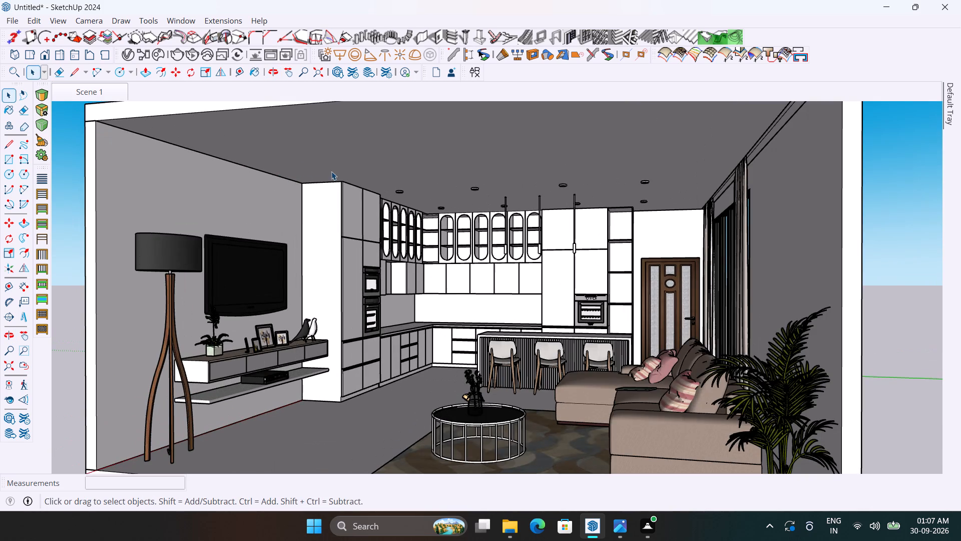
{"action": "middle_click_drag", "start_coordinate": [331, 171], "coordinate": [324, 174]}
{"action": "middle_click_drag", "start_coordinate": [339, 185], "coordinate": [341, 175]}
{"action": "middle_click_drag", "start_coordinate": [383, 186], "coordinate": [373, 191]}
{"action": "middle_click", "coordinate": [379, 202]}
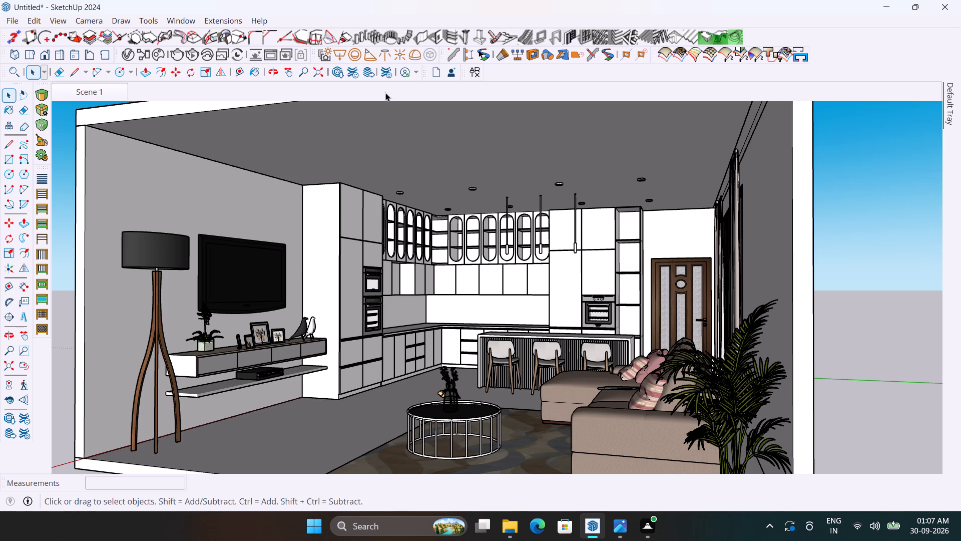
{"action": "scroll", "coordinate": [312, 150], "scroll_direction": "down", "scroll_amount": 3}
{"action": "scroll", "coordinate": [309, 150], "scroll_direction": "up", "scroll_amount": 1}
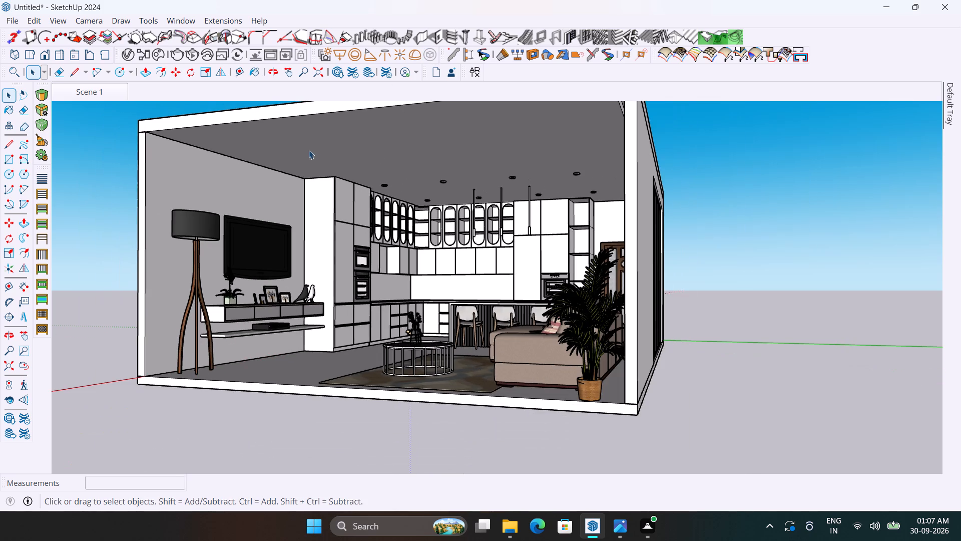
{"action": "scroll", "coordinate": [309, 150], "scroll_direction": "up", "scroll_amount": 3}
{"action": "scroll", "coordinate": [353, 173], "scroll_direction": "down", "scroll_amount": 1}
{"action": "scroll", "coordinate": [393, 174], "scroll_direction": "down", "scroll_amount": 1}
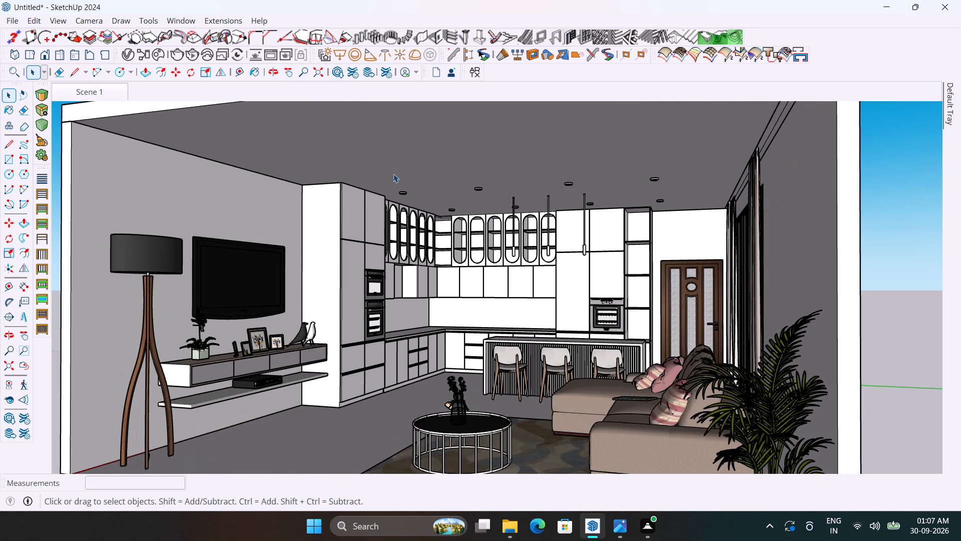
{"action": "middle_click_drag", "start_coordinate": [399, 174], "coordinate": [388, 175]}
{"action": "scroll", "coordinate": [389, 169], "scroll_direction": "down", "scroll_amount": 1}
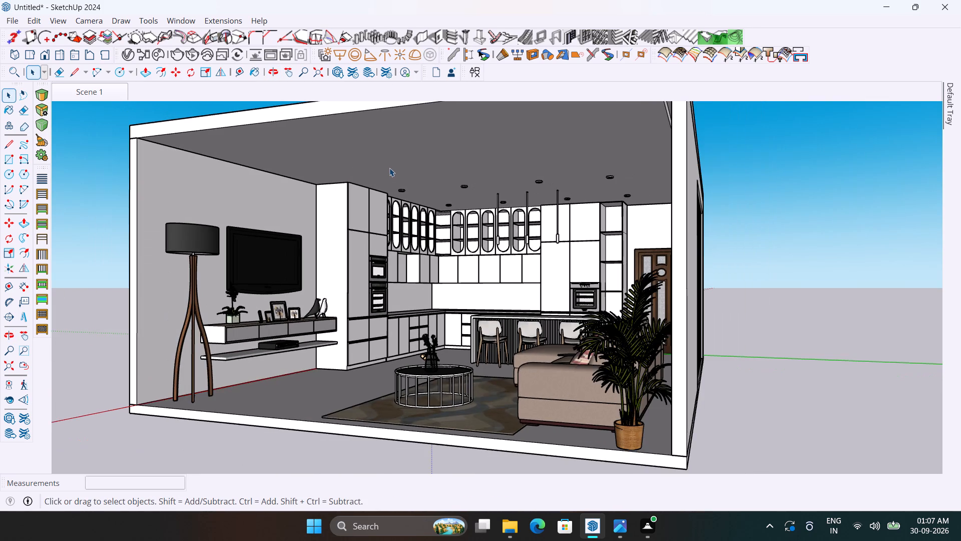
{"action": "scroll", "coordinate": [389, 168], "scroll_direction": "up", "scroll_amount": 1}
{"action": "middle_click_drag", "start_coordinate": [389, 168], "coordinate": [396, 168]}
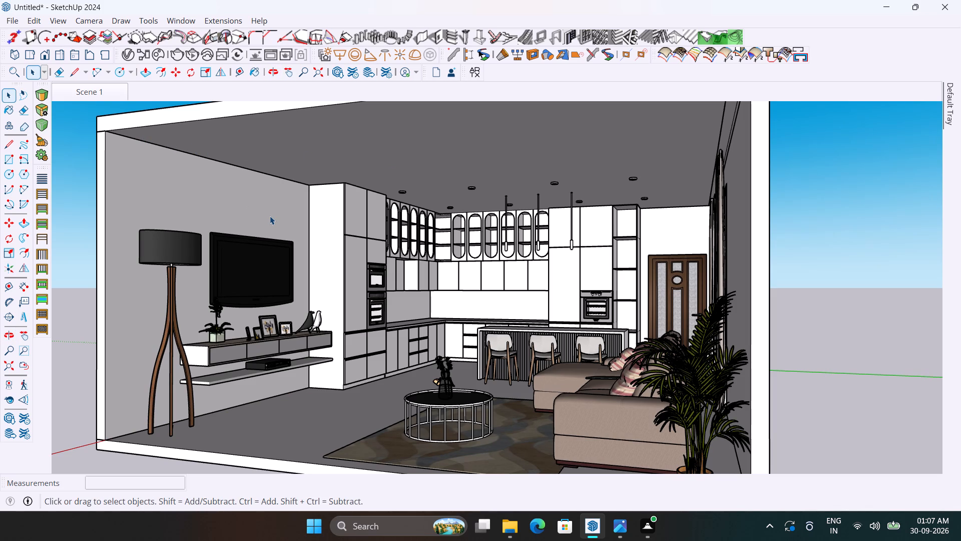
Save the model in the Documents folder as a SketchUp file named "modern kitchen and living".
{"action": "key", "text": "ctrl+s"}
{"action": "left_click", "coordinate": [218, 220]}
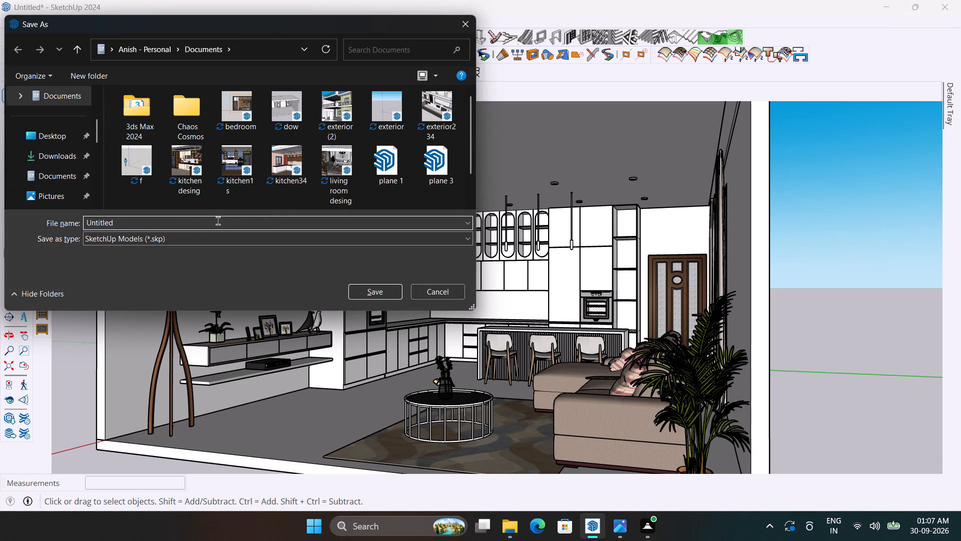
{"action": "key", "text": "BackSpace"}
{"action": "key", "text": "BackSpace"}
{"action": "key", "text": "BackSpace"}
{"action": "key", "text": "BackSpace"}
{"action": "key", "text": "BackSpace"}
{"action": "key", "text": "BackSpace"}
{"action": "key", "text": "BackSpace"}
{"action": "key", "text": "BackSpace"}
{"action": "key", "text": "BackSpace"}
{"action": "key", "text": "BackSpace"}
{"action": "key", "text": "BackSpace"}
{"action": "key", "text": "BackSpace"}
{"action": "key", "text": "ctrl+v"}
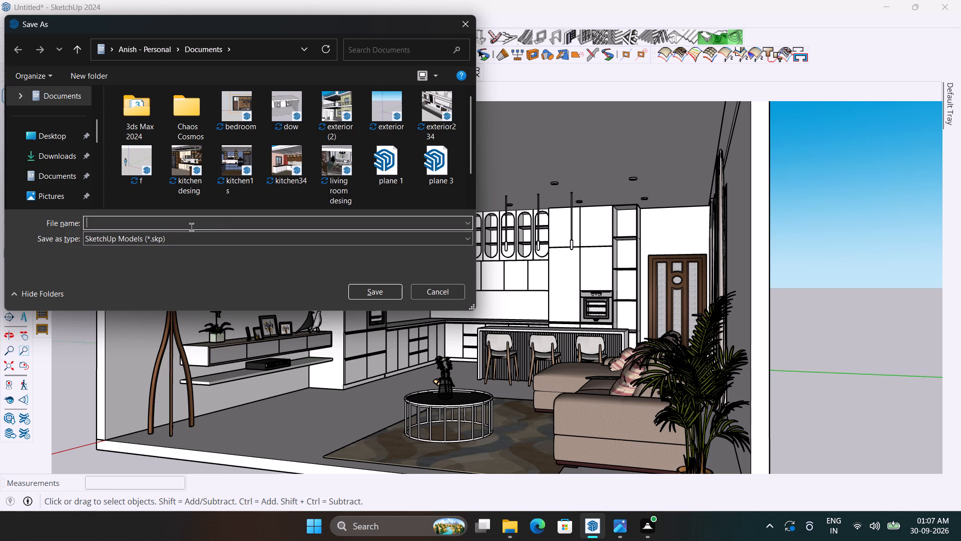
{"action": "left_click", "coordinate": [191, 227]}
{"action": "type", "text": "kichen"}
{"action": "key", "text": "space"}
{"action": "key", "text": "BackSpace"}
{"action": "key", "text": "BackSpace"}
{"action": "key", "text": "BackSpace"}
{"action": "key", "text": "BackSpace"}
{"action": "key", "text": "BackSpace"}
{"action": "key", "text": "BackSpace"}
{"action": "key", "text": "BackSpace"}
{"action": "key", "text": "BackSpace"}
{"action": "key", "text": "BackSpace"}
{"action": "key", "text": "BackSpace"}
{"action": "key", "text": "BackSpace"}
{"action": "type", "text": "moder"}
{"action": "type", "text": "n kitchen and livin"}
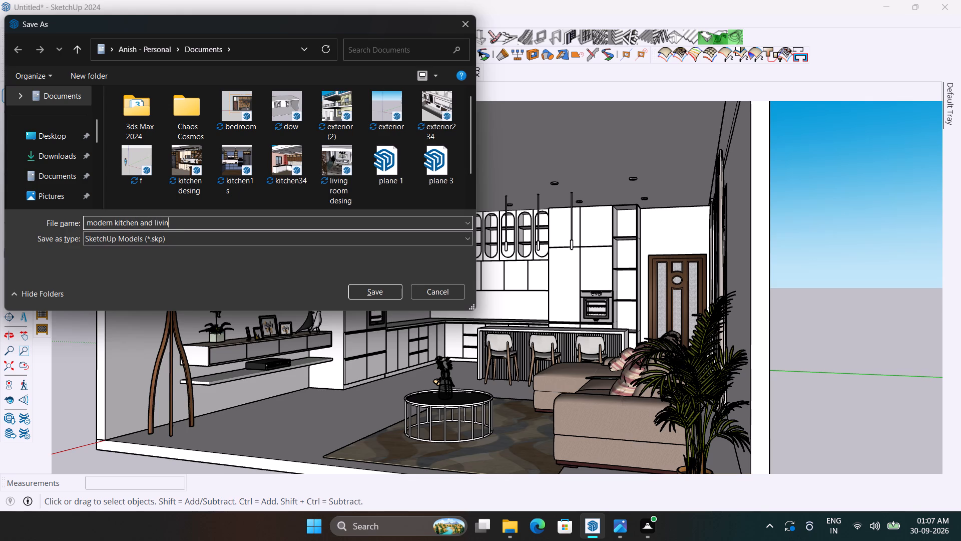
{"action": "key", "text": "g"}
{"action": "left_click", "coordinate": [394, 296]}
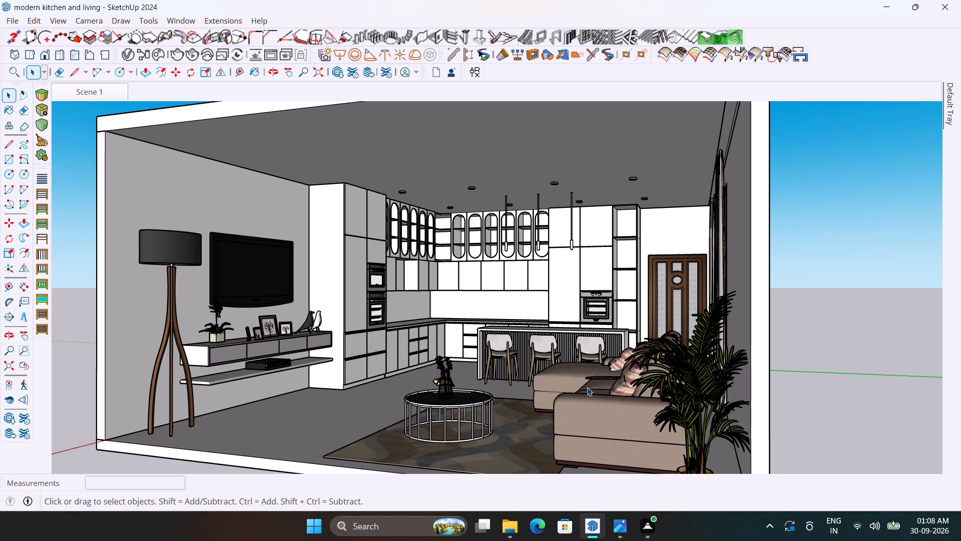
Capture a full-screen screenshot of the finished kitchen and living room model with the Snipping Tool.
{"action": "key", "text": "Print"}
{"action": "left_click_drag", "start_coordinate": [0, 0], "coordinate": [960, 540]}
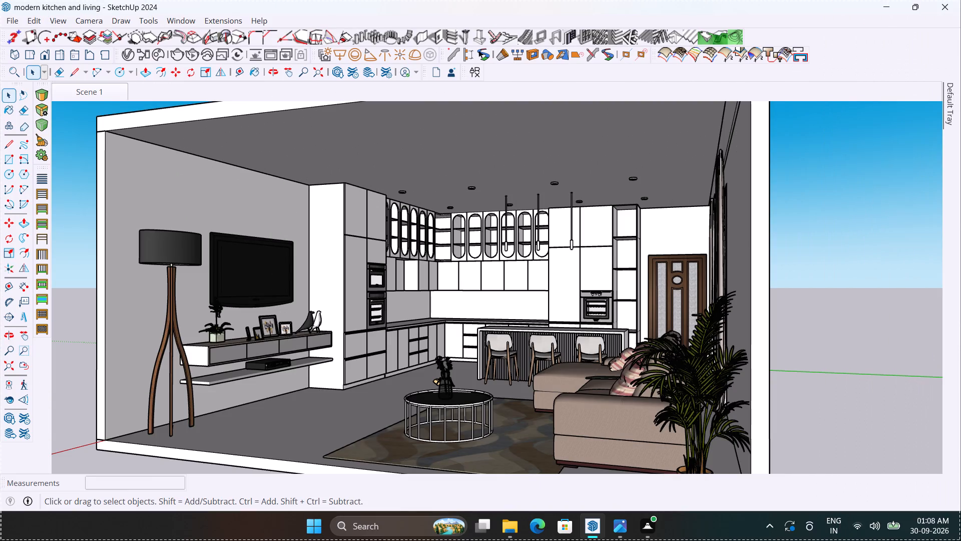
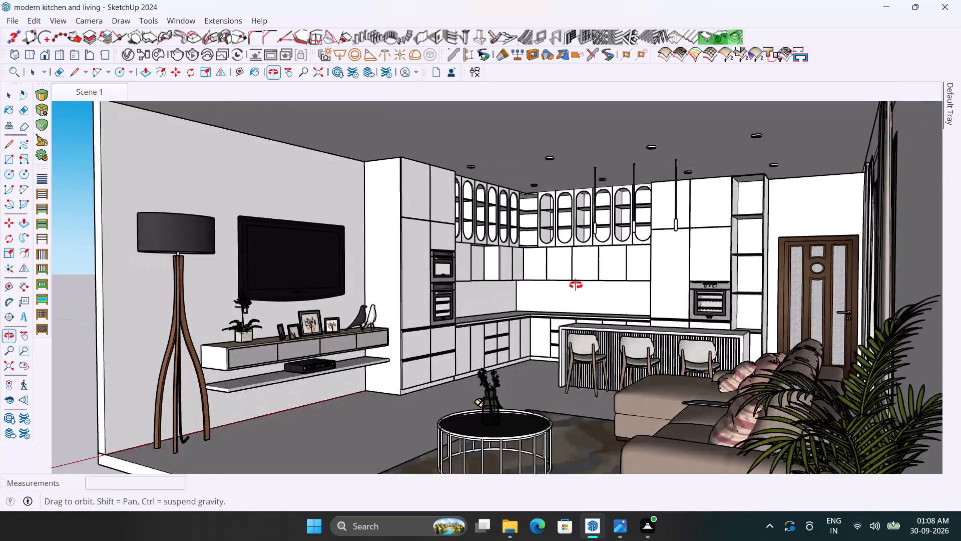
Search 3D Warehouse for "decrative model".
{"action": "scroll", "coordinate": [443, 262], "scroll_direction": "up", "scroll_amount": 4}
{"action": "middle_click_drag", "start_coordinate": [456, 294], "coordinate": [482, 269]}
{"action": "scroll", "coordinate": [386, 272], "scroll_direction": "down", "scroll_amount": 3}
{"action": "scroll", "coordinate": [601, 239], "scroll_direction": "up", "scroll_amount": 3}
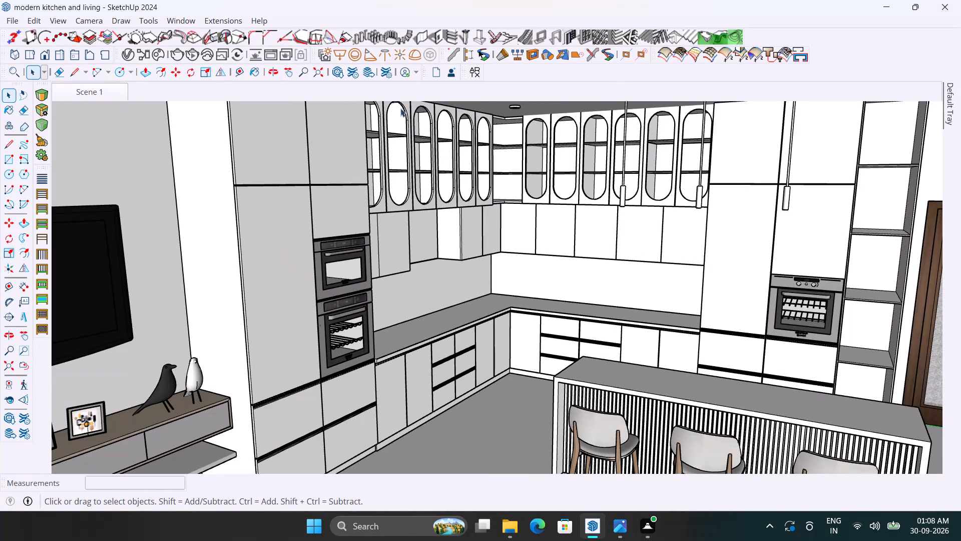
{"action": "left_click", "coordinate": [333, 70]}
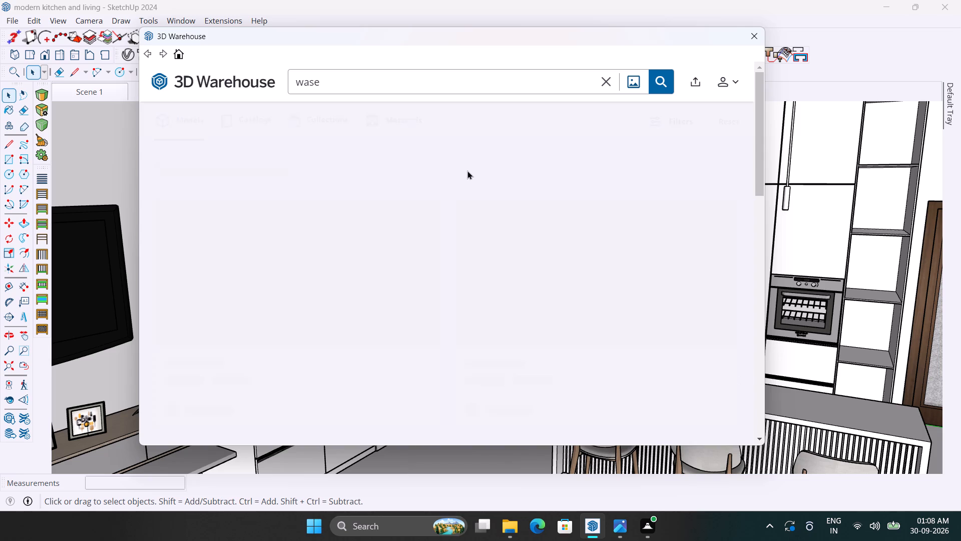
{"action": "left_click", "coordinate": [354, 82]}
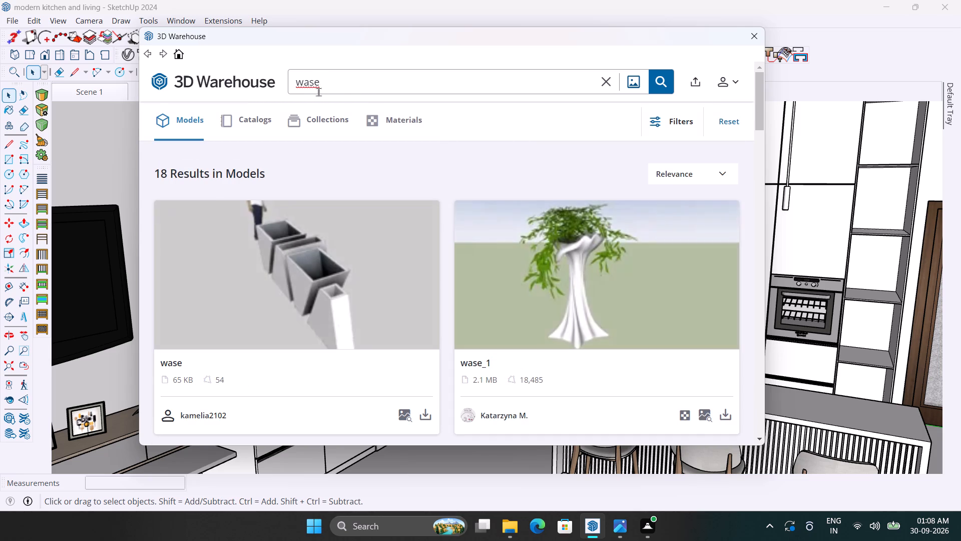
{"action": "key", "text": "BackSpace"}
{"action": "key", "text": "BackSpace"}
{"action": "key", "text": "BackSpace"}
{"action": "key", "text": "BackSpace"}
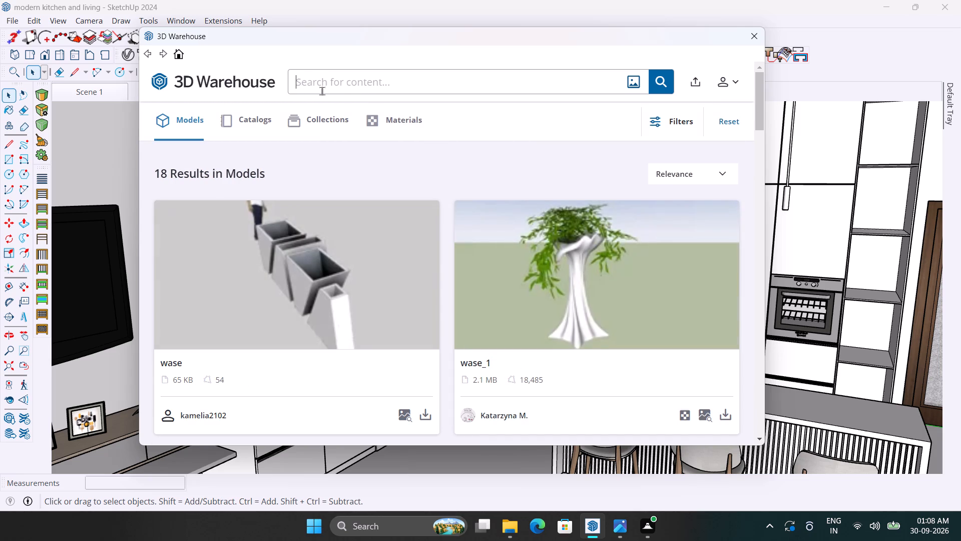
{"action": "type", "text": "decrative model"}
{"action": "key", "text": "Return"}
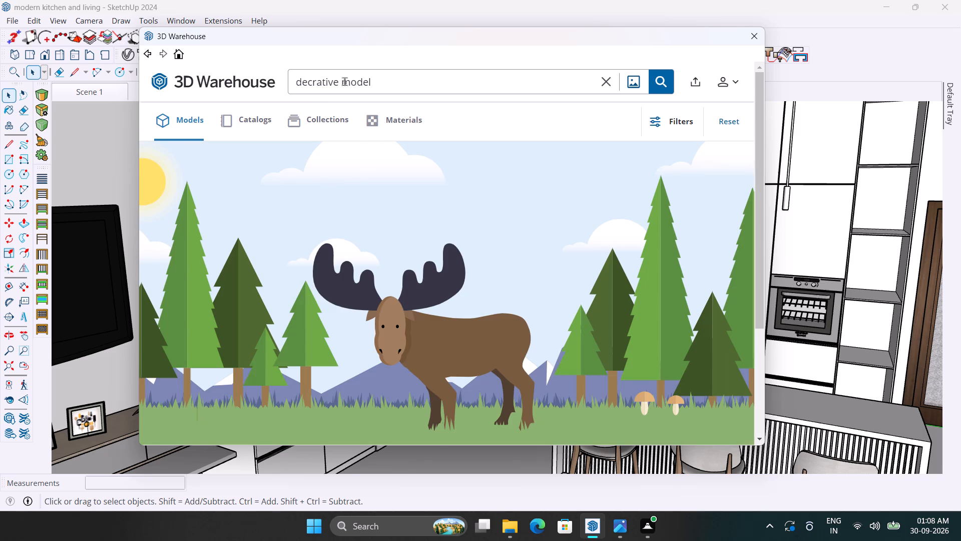
Shorten the 3D Warehouse search to "model" and run it again.
{"action": "left_click", "coordinate": [343, 81]}
{"action": "key", "text": "BackSpace"}
{"action": "key", "text": "BackSpace"}
{"action": "key", "text": "BackSpace"}
{"action": "key", "text": "BackSpace"}
{"action": "key", "text": "BackSpace"}
{"action": "key", "text": "BackSpace"}
{"action": "key", "text": "BackSpace"}
{"action": "key", "text": "BackSpace"}
{"action": "key", "text": "BackSpace"}
{"action": "key", "text": "BackSpace"}
{"action": "key", "text": "BackSpace"}
{"action": "key", "text": "BackSpace"}
{"action": "key", "text": "BackSpace"}
{"action": "key", "text": "BackSpace"}
{"action": "key", "text": "BackSpace"}
{"action": "key", "text": "BackSpace"}
{"action": "key", "text": "BackSpace"}
{"action": "left_click", "coordinate": [661, 78]}
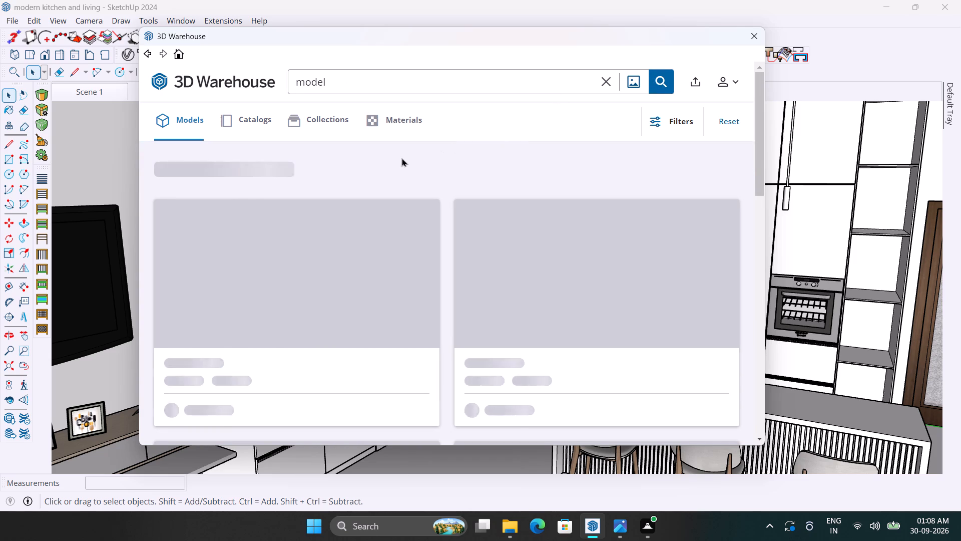
Browse the "model" search results for a decorative item that suits the kitchen.
{"action": "scroll", "coordinate": [475, 219], "scroll_direction": "down", "scroll_amount": 4}
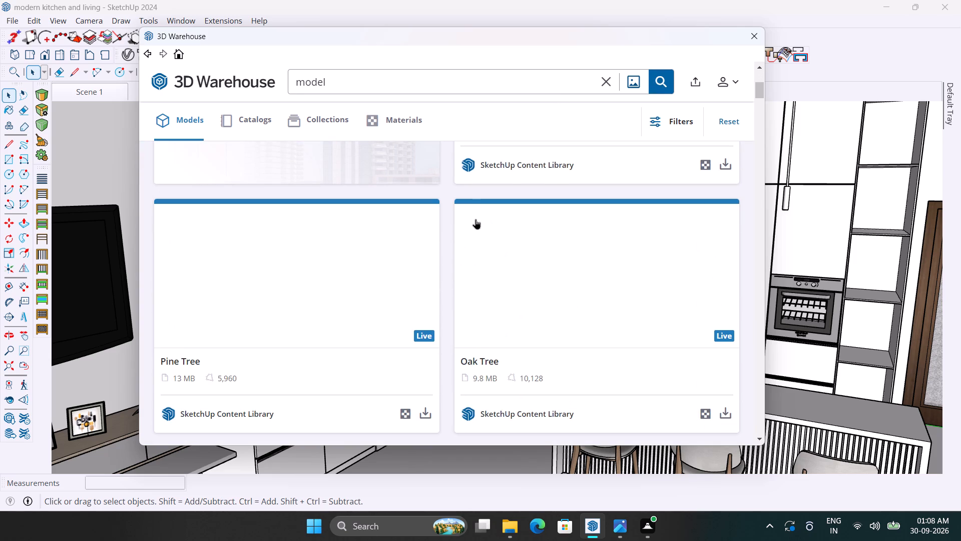
{"action": "scroll", "coordinate": [475, 219], "scroll_direction": "down", "scroll_amount": 3}
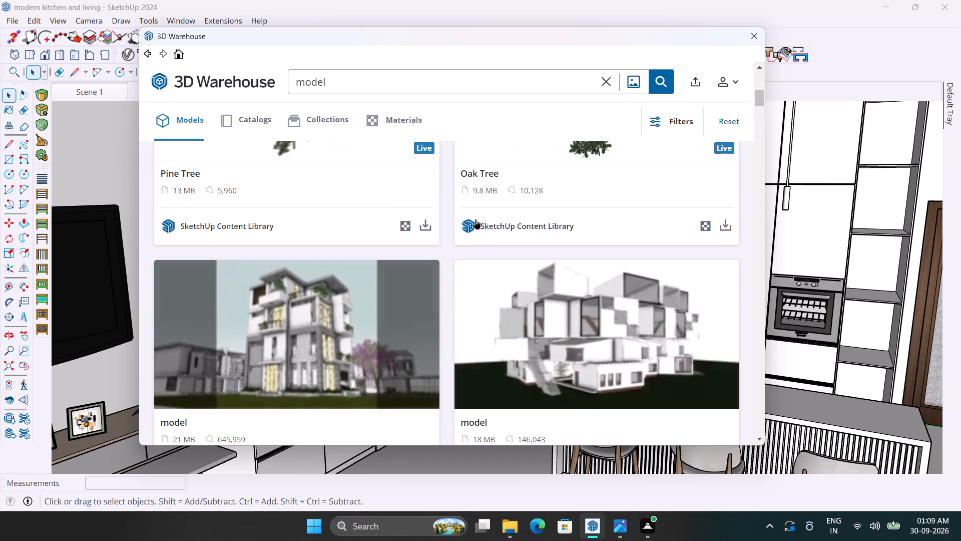
{"action": "scroll", "coordinate": [475, 219], "scroll_direction": "down", "scroll_amount": 14}
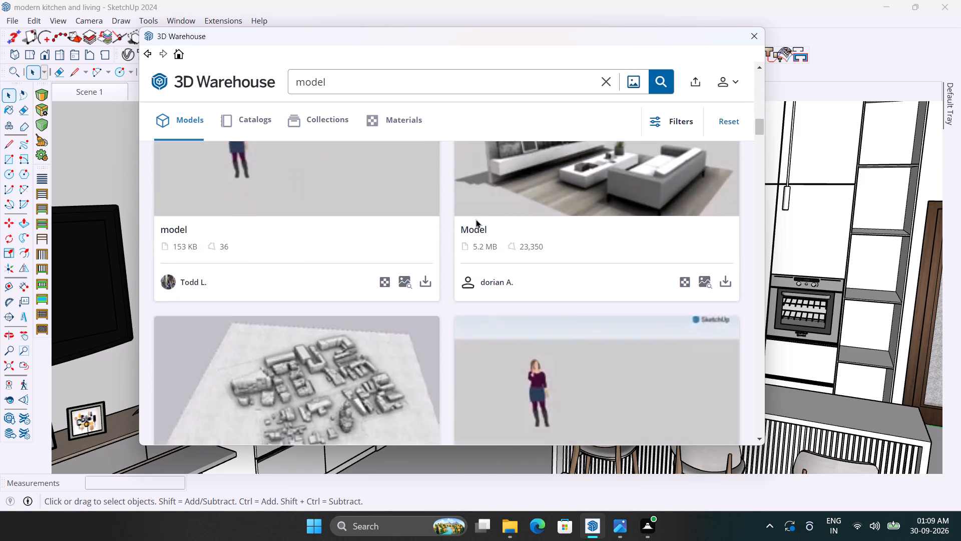
{"action": "scroll", "coordinate": [475, 219], "scroll_direction": "down", "scroll_amount": 19}
{"action": "scroll", "coordinate": [475, 219], "scroll_direction": "down", "scroll_amount": 9}
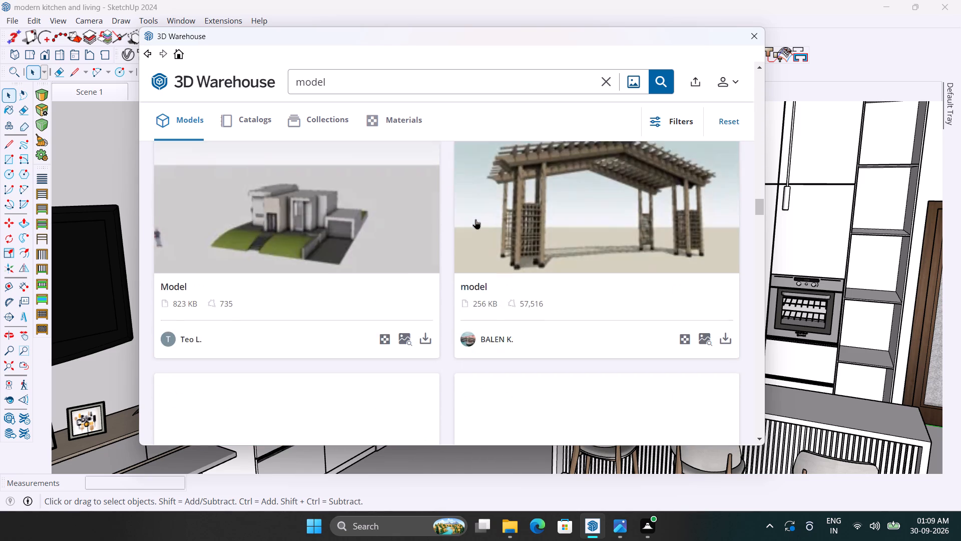
{"action": "scroll", "coordinate": [475, 219], "scroll_direction": "down", "scroll_amount": 13}
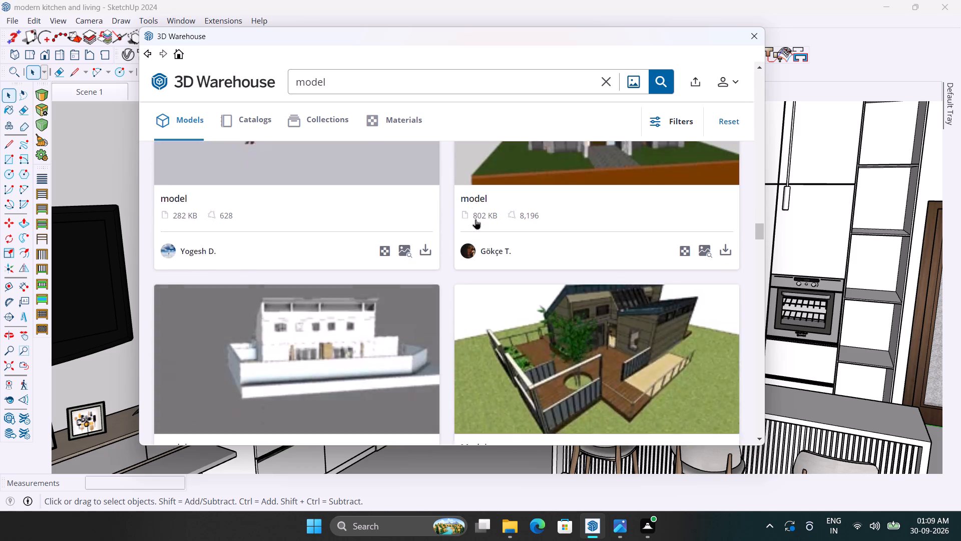
{"action": "scroll", "coordinate": [475, 219], "scroll_direction": "down", "scroll_amount": 11}
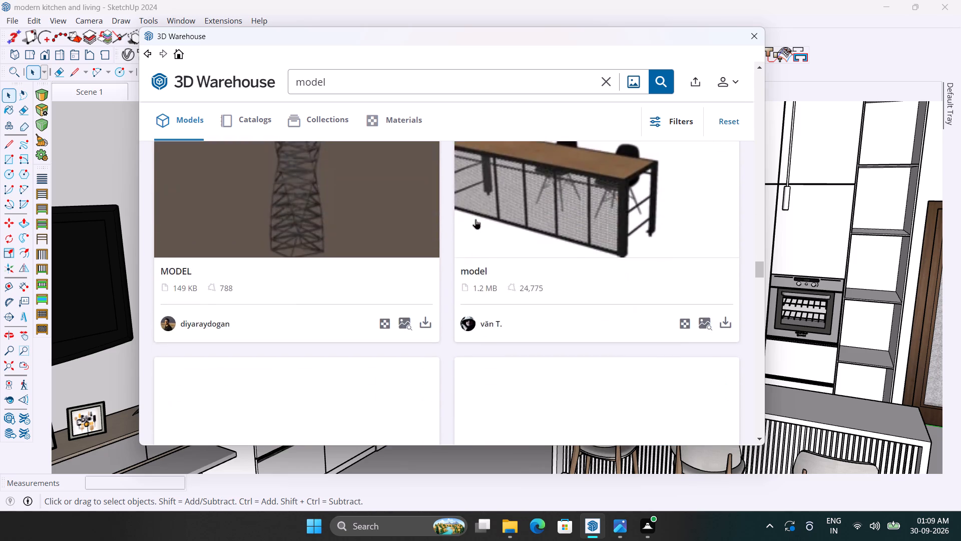
{"action": "scroll", "coordinate": [475, 219], "scroll_direction": "down", "scroll_amount": 11}
{"action": "scroll", "coordinate": [475, 219], "scroll_direction": "up", "scroll_amount": 2}
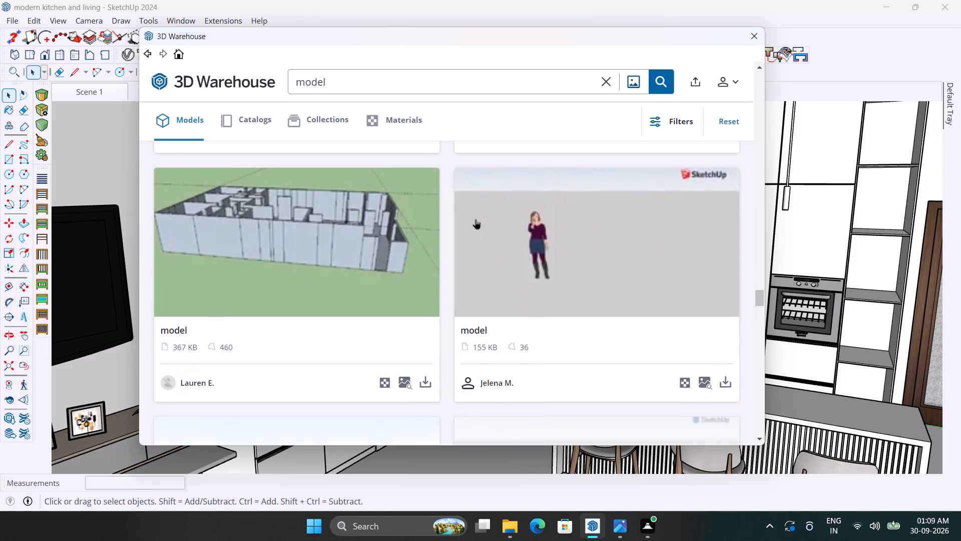
{"action": "scroll", "coordinate": [475, 219], "scroll_direction": "up", "scroll_amount": 5}
Replace the 3D Warehouse search with "vase" and run it.
{"action": "left_click", "coordinate": [342, 84]}
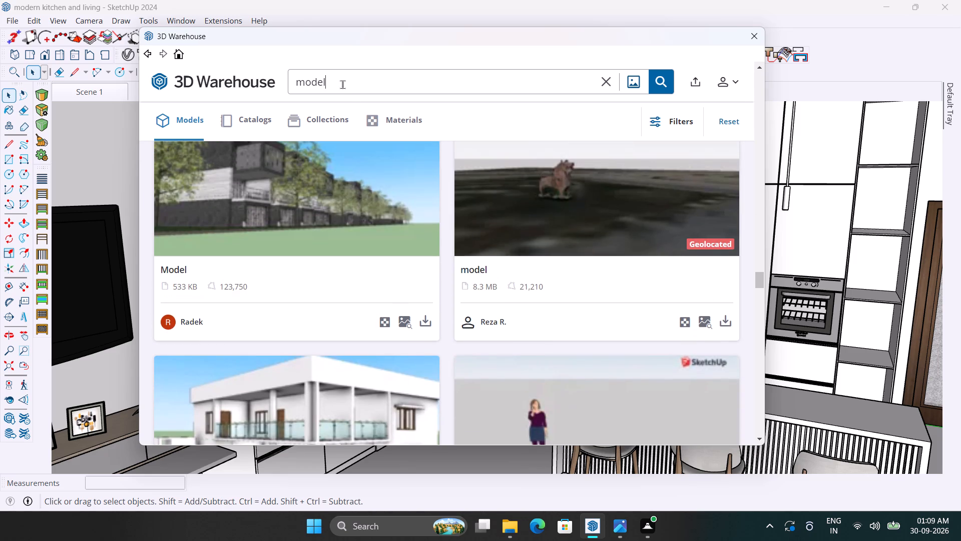
{"action": "key", "text": "BackSpace"}
{"action": "key", "text": "BackSpace"}
{"action": "key", "text": "BackSpace"}
{"action": "key", "text": "BackSpace"}
{"action": "key", "text": "BackSpace"}
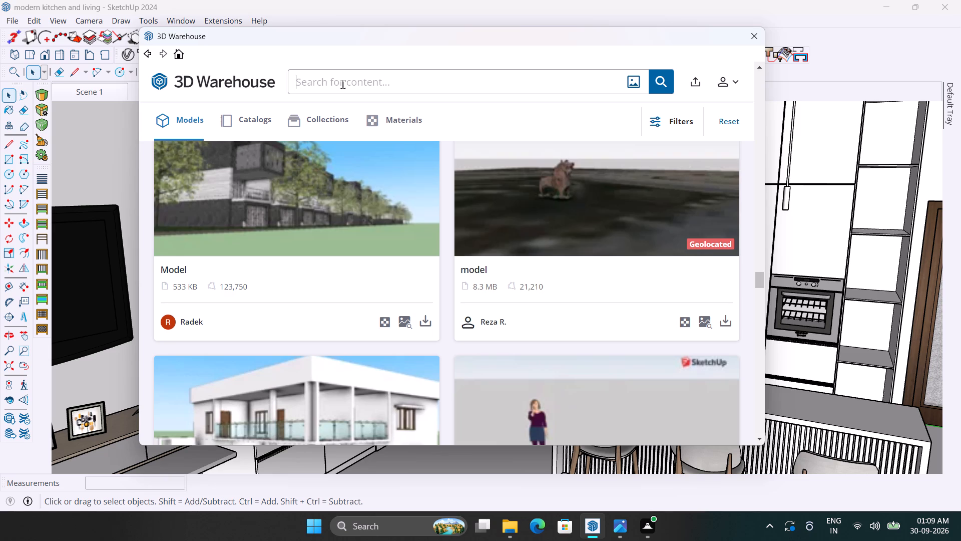
{"action": "key", "text": "f"}
{"action": "key", "text": "BackSpace"}
{"action": "key", "text": "BackSpace"}
{"action": "type", "text": "vase"}
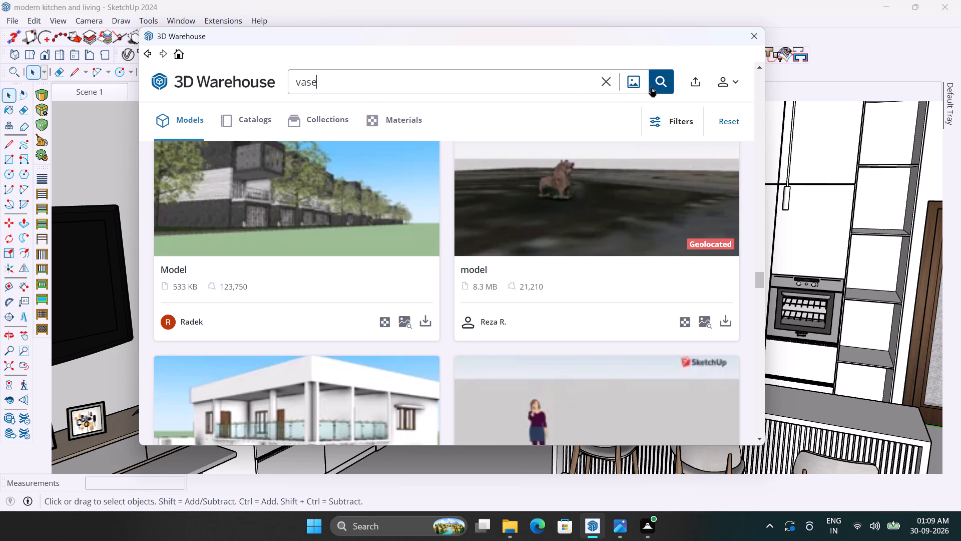
{"action": "left_click", "coordinate": [653, 86]}
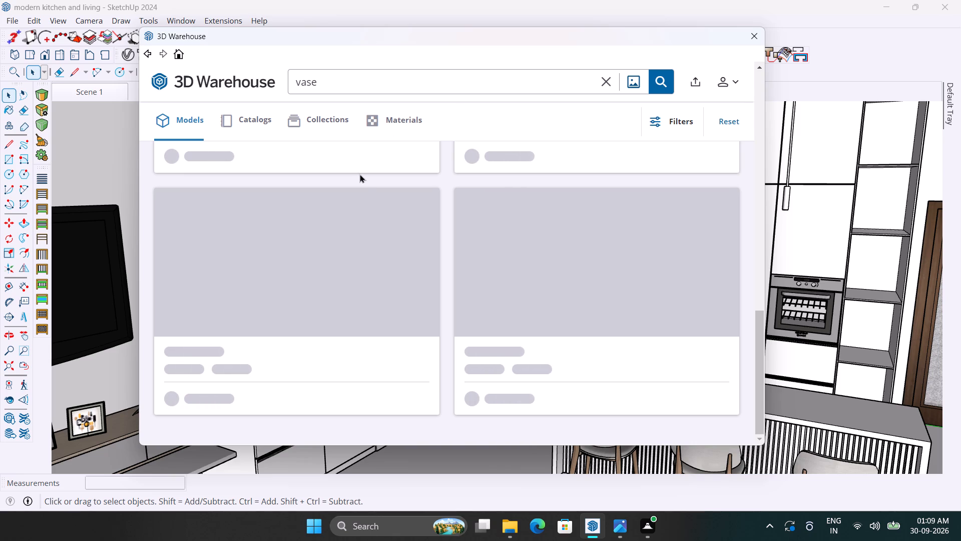
Import the VASE model by Utopia Interior and place it on the kitchen island countertop near its end.
{"action": "scroll", "coordinate": [401, 168], "scroll_direction": "up", "scroll_amount": 1}
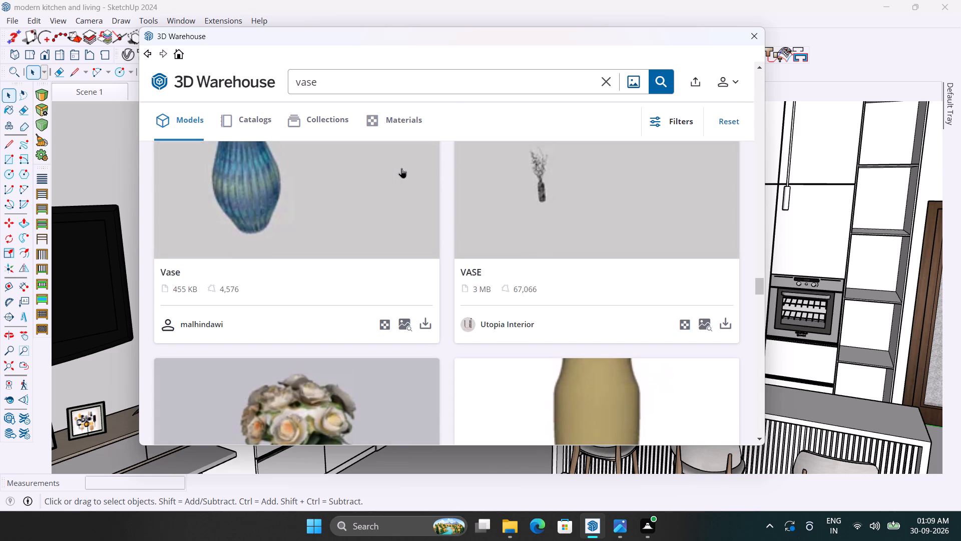
{"action": "left_click", "coordinate": [725, 380]}
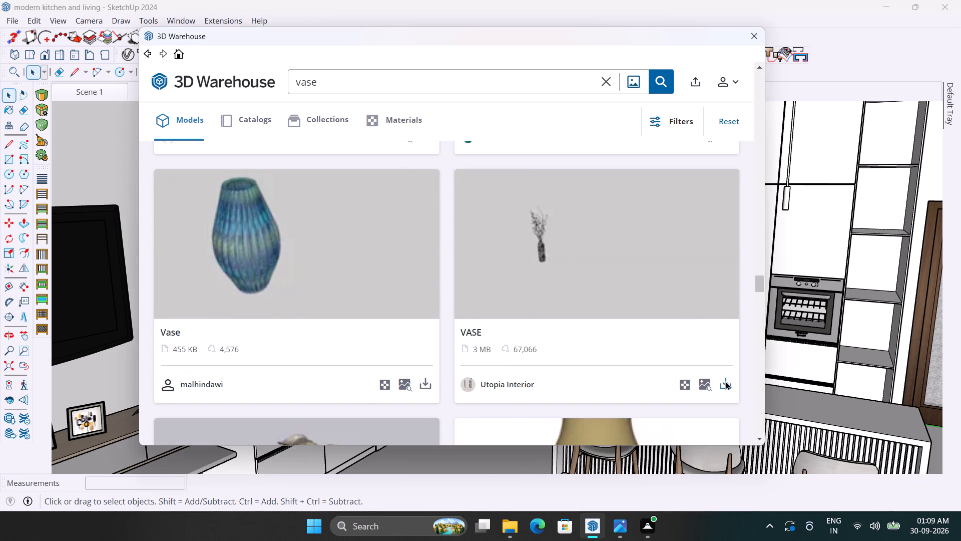
{"action": "left_click", "coordinate": [392, 255]}
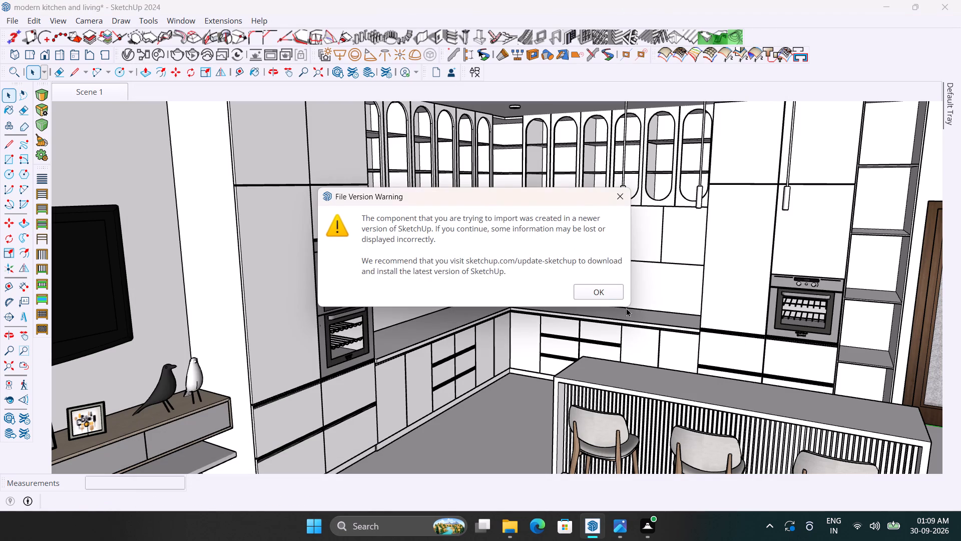
{"action": "left_click", "coordinate": [602, 297]}
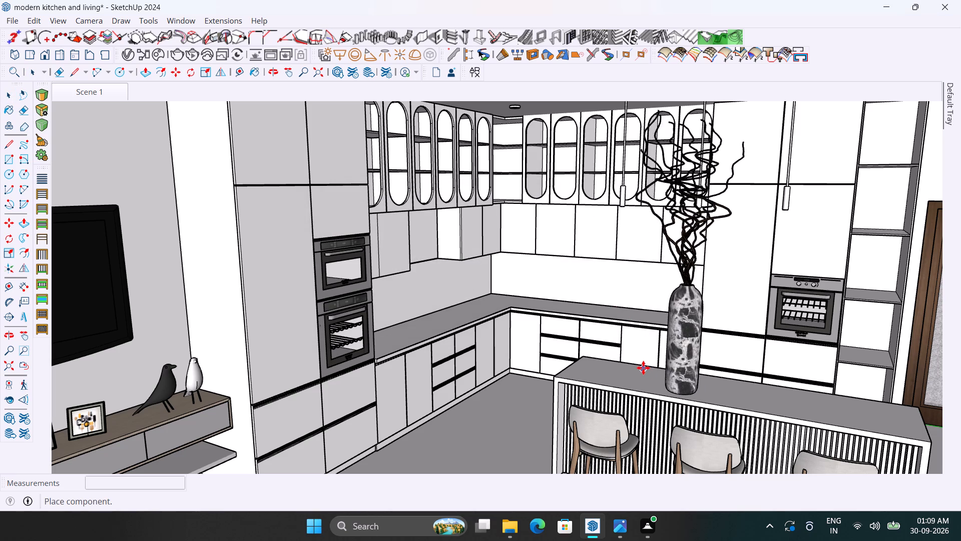
{"action": "scroll", "coordinate": [641, 365], "scroll_direction": "up", "scroll_amount": 2}
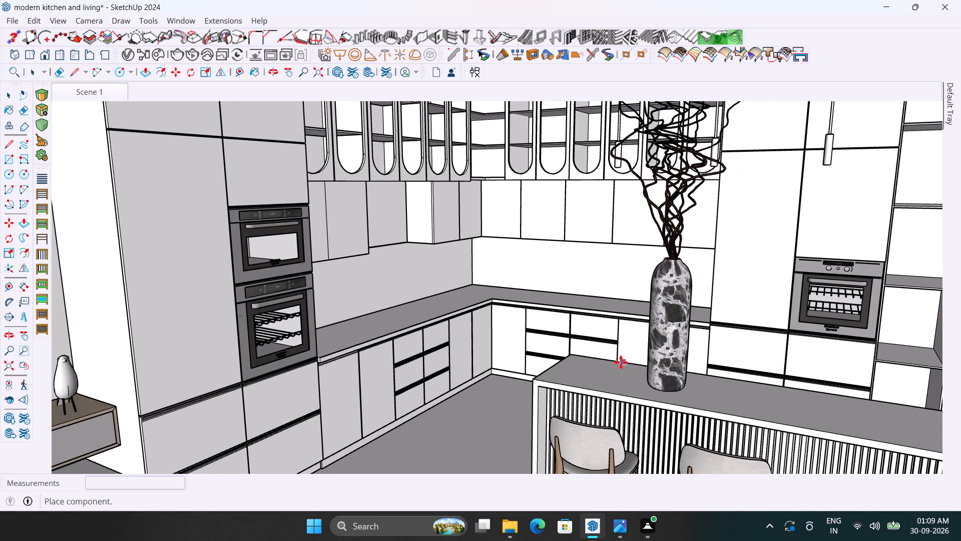
{"action": "scroll", "coordinate": [613, 367], "scroll_direction": "up", "scroll_amount": 9}
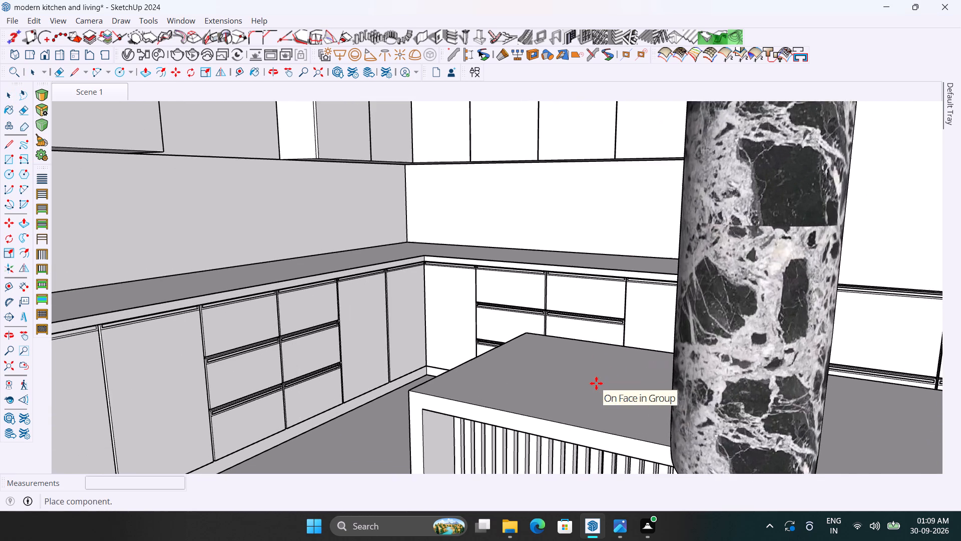
{"action": "scroll", "coordinate": [596, 382], "scroll_direction": "up", "scroll_amount": 4}
{"action": "left_click", "coordinate": [512, 335]}
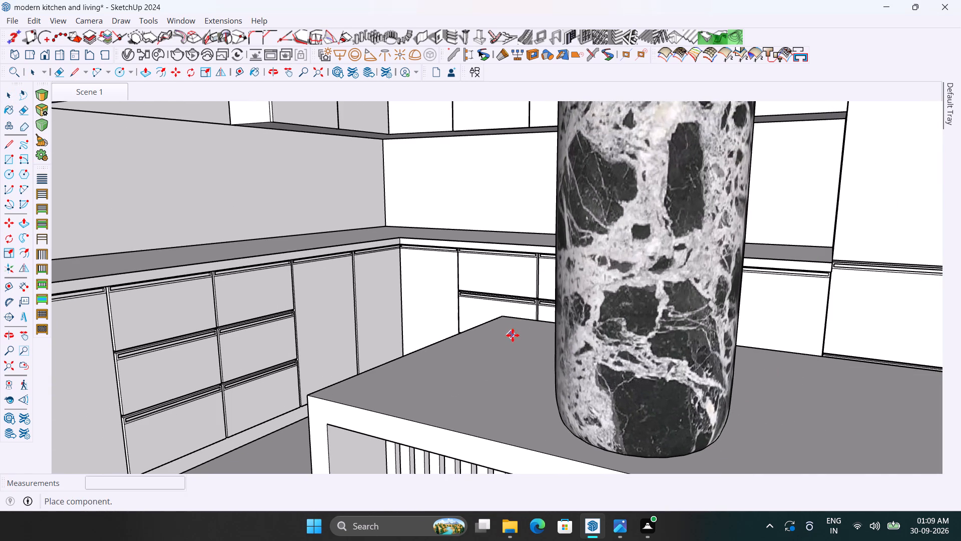
Scale the vase's height down along the blue axis to about 0.32.
{"action": "scroll", "coordinate": [514, 331], "scroll_direction": "down", "scroll_amount": 9}
{"action": "scroll", "coordinate": [615, 378], "scroll_direction": "down", "scroll_amount": 4}
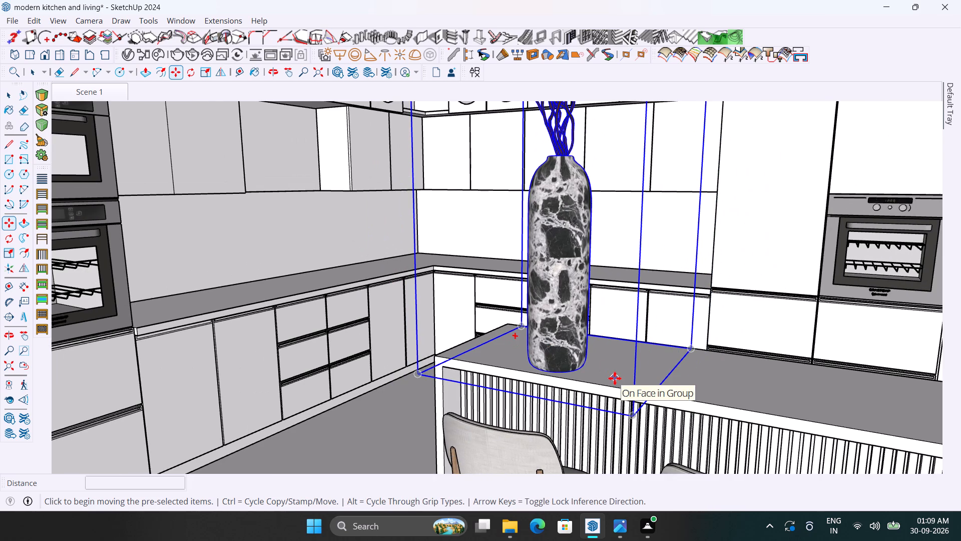
{"action": "scroll", "coordinate": [615, 378], "scroll_direction": "down", "scroll_amount": 3}
{"action": "key", "text": "s"}
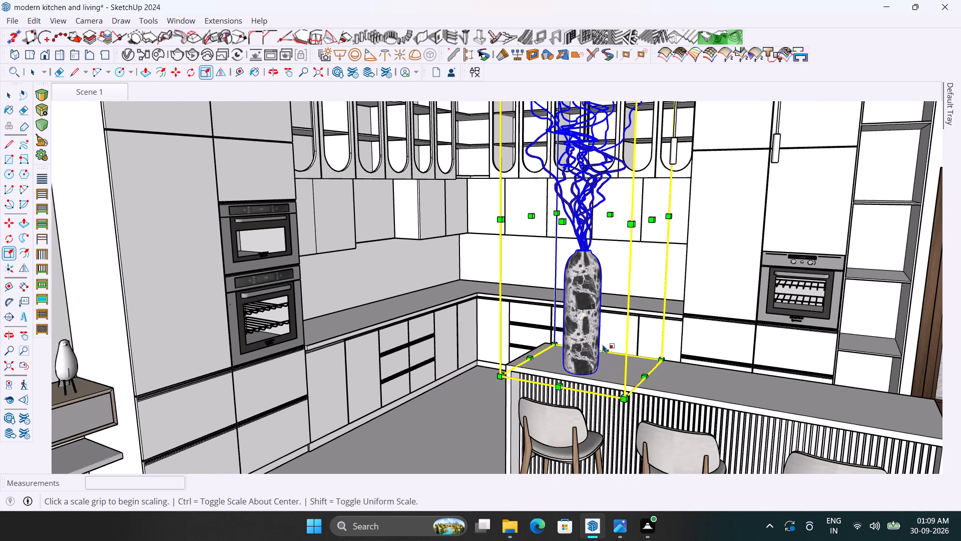
{"action": "scroll", "coordinate": [601, 345], "scroll_direction": "down", "scroll_amount": 4}
{"action": "scroll", "coordinate": [585, 148], "scroll_direction": "up", "scroll_amount": 2}
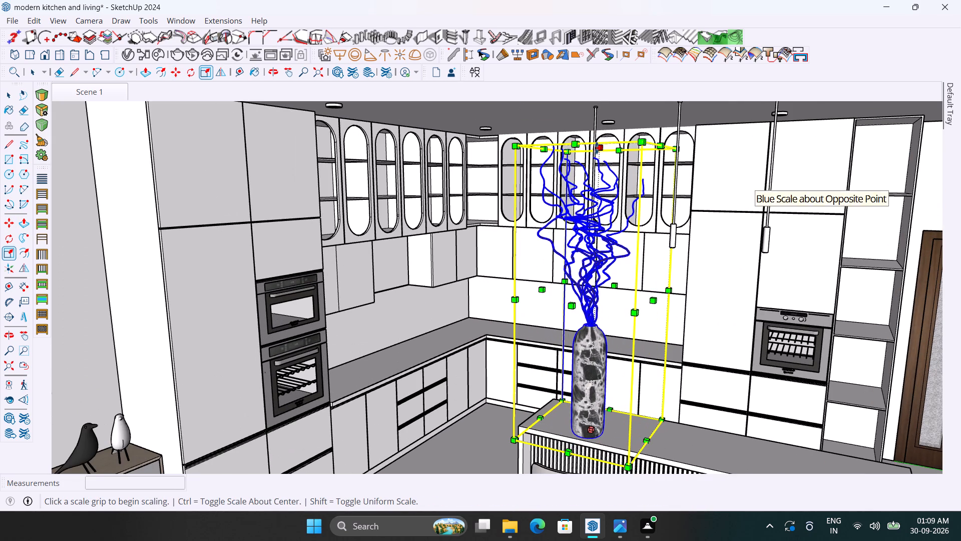
{"action": "left_click", "coordinate": [597, 148]}
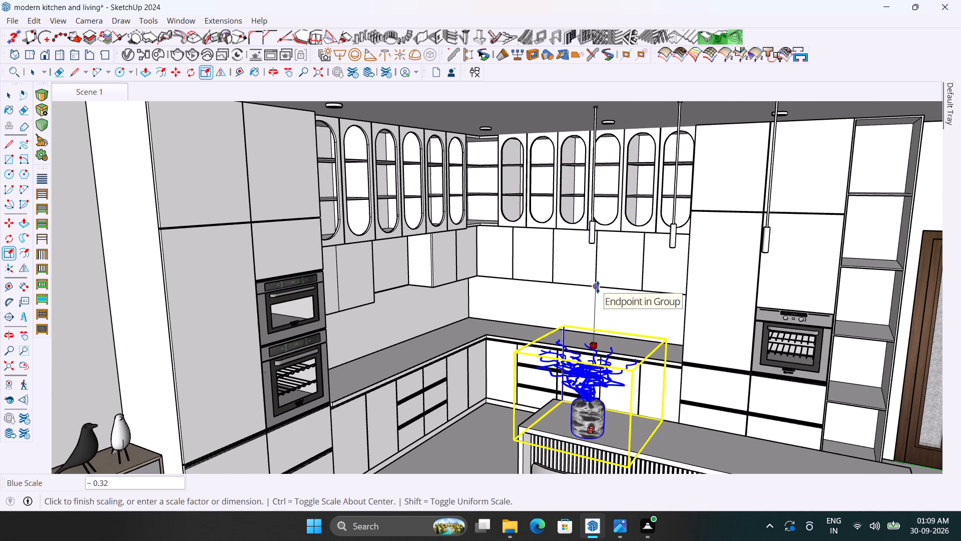
{"action": "left_click", "coordinate": [598, 287]}
Scale the vase narrower along the length of the kitchen island.
{"action": "middle_click_drag", "start_coordinate": [618, 405], "coordinate": [697, 365]}
{"action": "scroll", "coordinate": [674, 372], "scroll_direction": "up", "scroll_amount": 4}
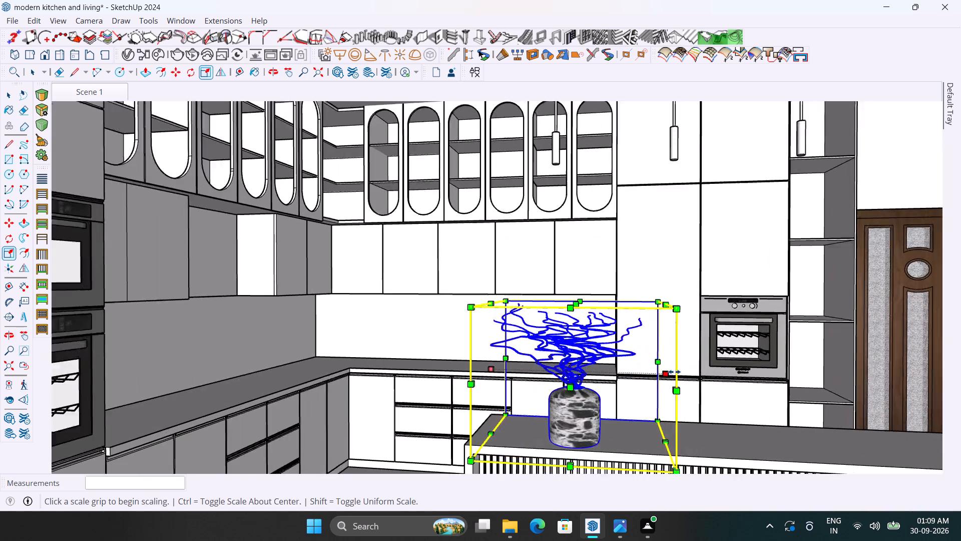
{"action": "scroll", "coordinate": [660, 377], "scroll_direction": "up", "scroll_amount": 2}
{"action": "scroll", "coordinate": [650, 349], "scroll_direction": "down", "scroll_amount": 2}
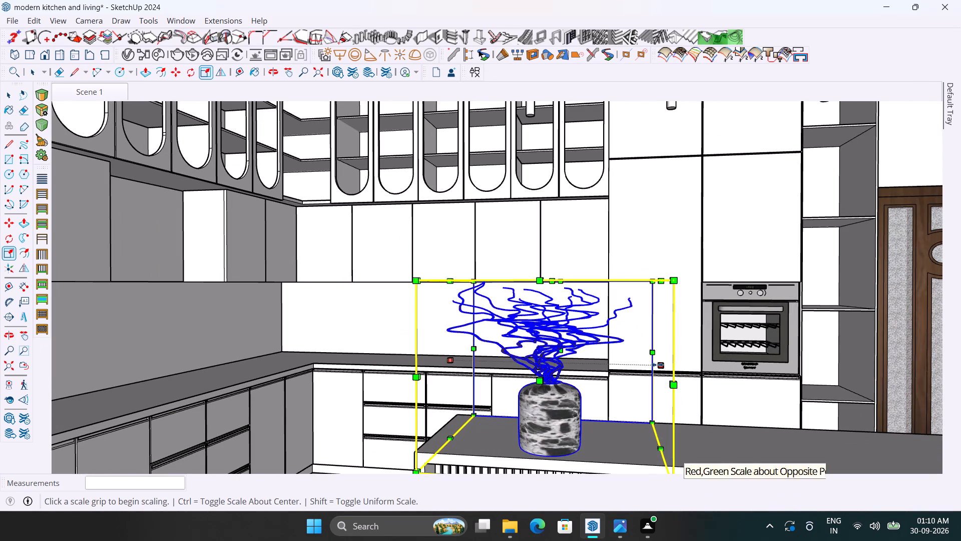
{"action": "left_click", "coordinate": [657, 365]}
{"action": "left_click", "coordinate": [557, 367]}
Scale the vase across the island along the red axis to about 0.56.
{"action": "middle_click_drag", "start_coordinate": [636, 374], "coordinate": [432, 453]}
{"action": "left_click", "coordinate": [322, 398]}
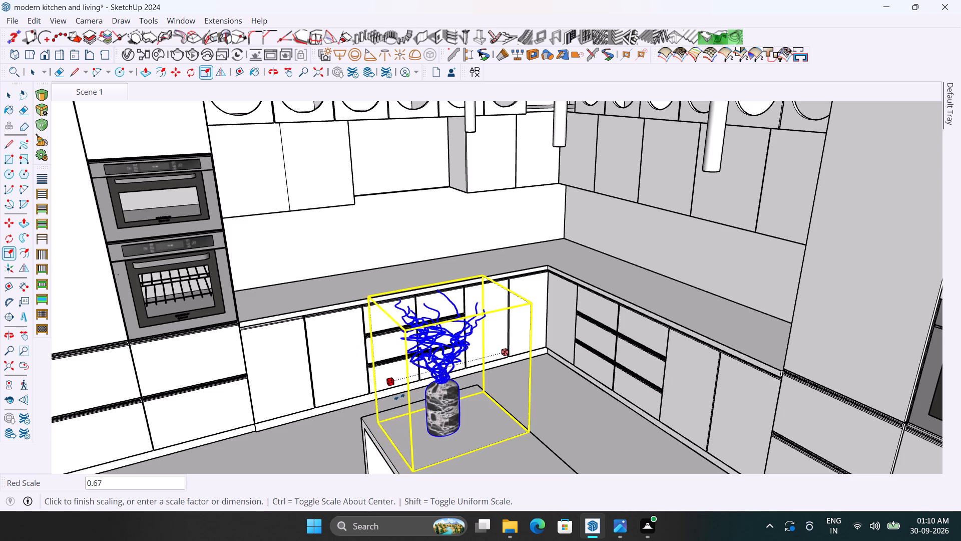
{"action": "left_click", "coordinate": [419, 395]}
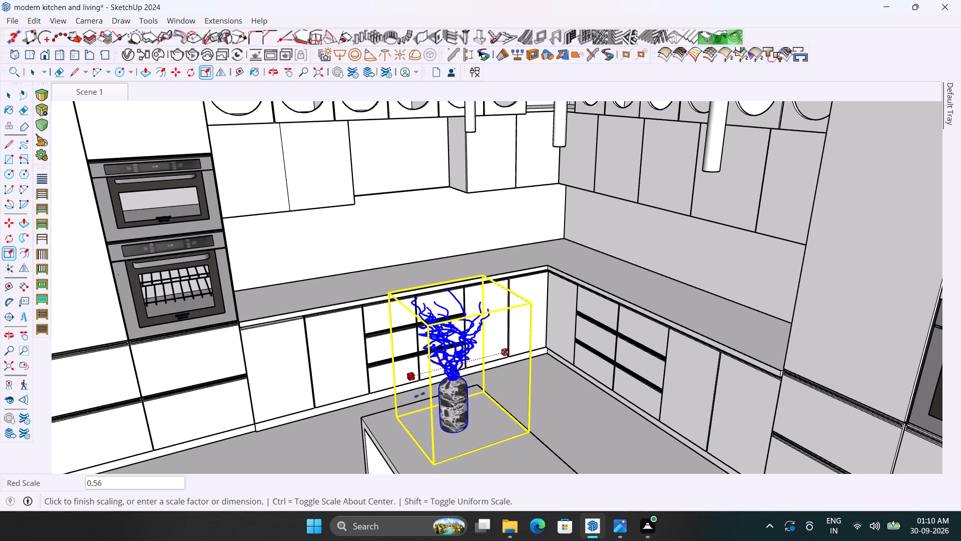
Fine-tune the vase's scale across the island along the red axis to about 0.99 and deselect it.
{"action": "scroll", "coordinate": [517, 380], "scroll_direction": "up", "scroll_amount": 2}
{"action": "left_click", "coordinate": [498, 336]}
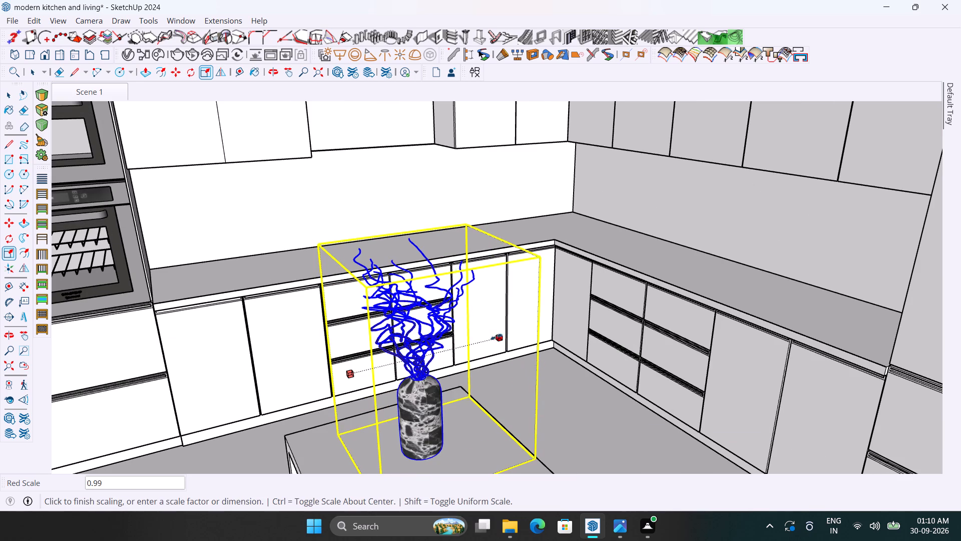
{"action": "left_click", "coordinate": [490, 343]}
{"action": "key", "text": "space"}
{"action": "left_click", "coordinate": [559, 362]}
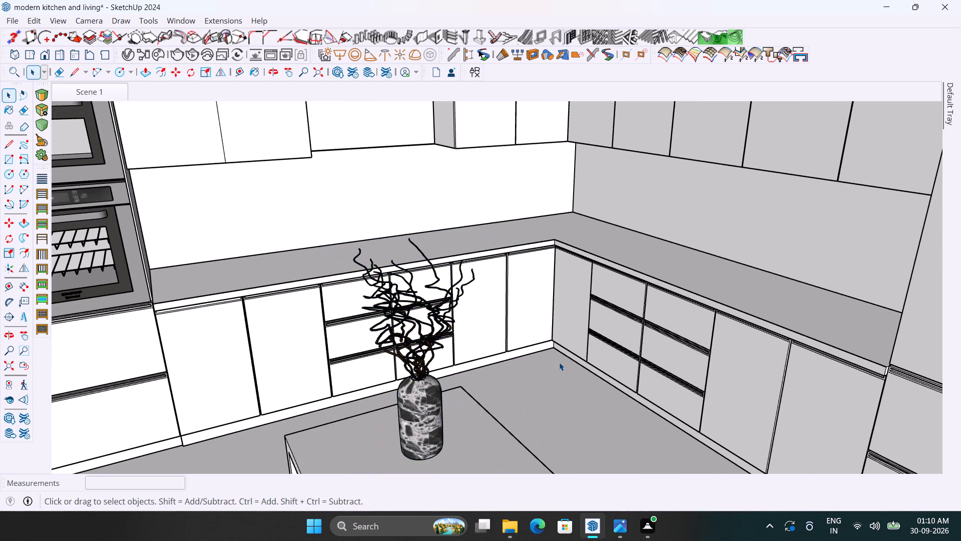
Save the modern kitchen and living model with the resized vase on the island.
{"action": "scroll", "coordinate": [559, 363], "scroll_direction": "down", "scroll_amount": 4}
{"action": "middle_click_drag", "start_coordinate": [567, 397], "coordinate": [703, 357]}
{"action": "scroll", "coordinate": [587, 328], "scroll_direction": "up", "scroll_amount": 3}
{"action": "scroll", "coordinate": [513, 302], "scroll_direction": "down", "scroll_amount": 16}
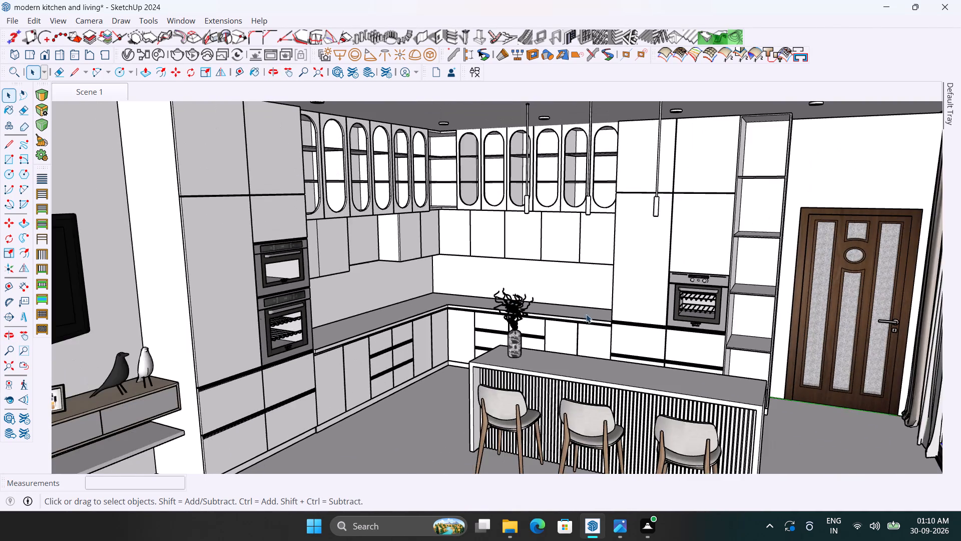
{"action": "scroll", "coordinate": [586, 314], "scroll_direction": "up", "scroll_amount": 3}
{"action": "middle_click_drag", "start_coordinate": [598, 325], "coordinate": [629, 315]}
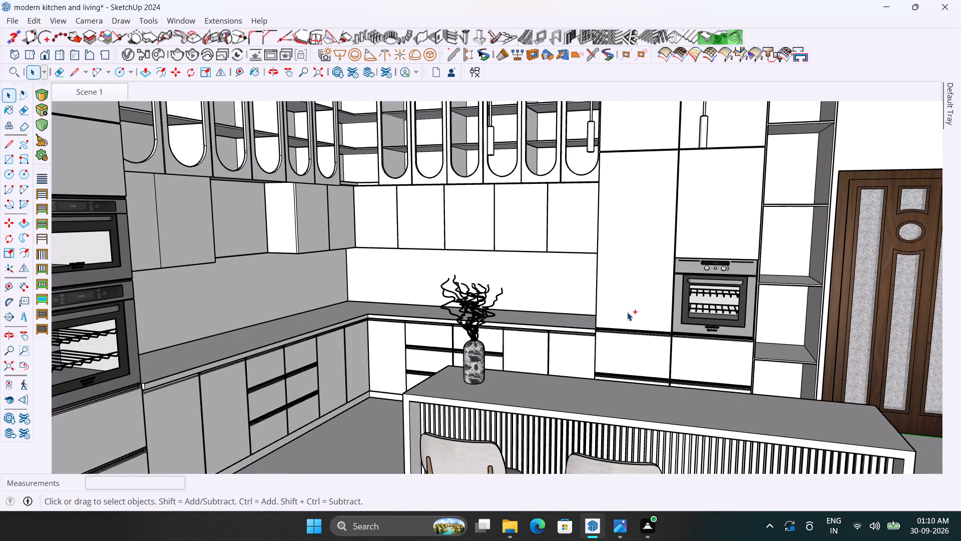
{"action": "key", "text": "ctrl+s"}
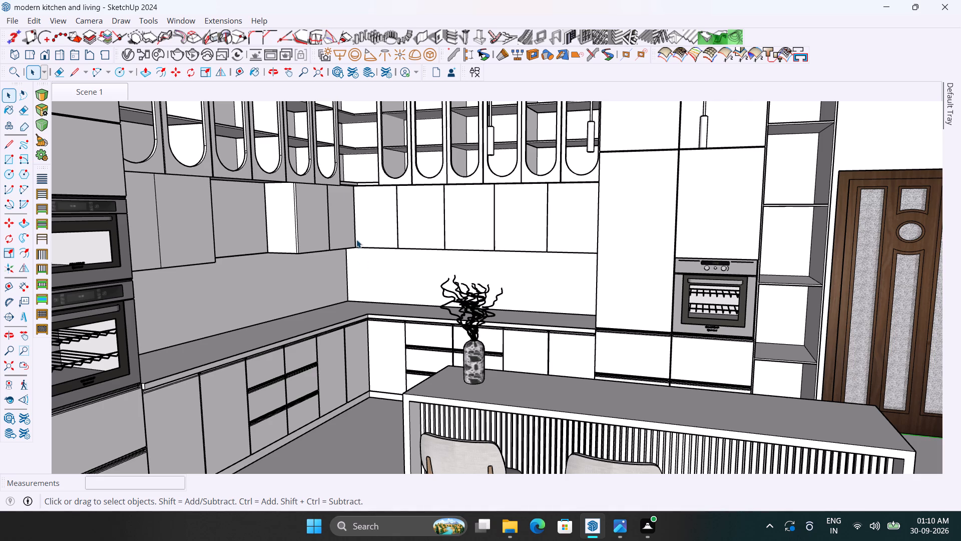
Browse the vase models in 3D Warehouse for another decoration suited to the kitchen.
{"action": "left_click", "coordinate": [338, 73]}
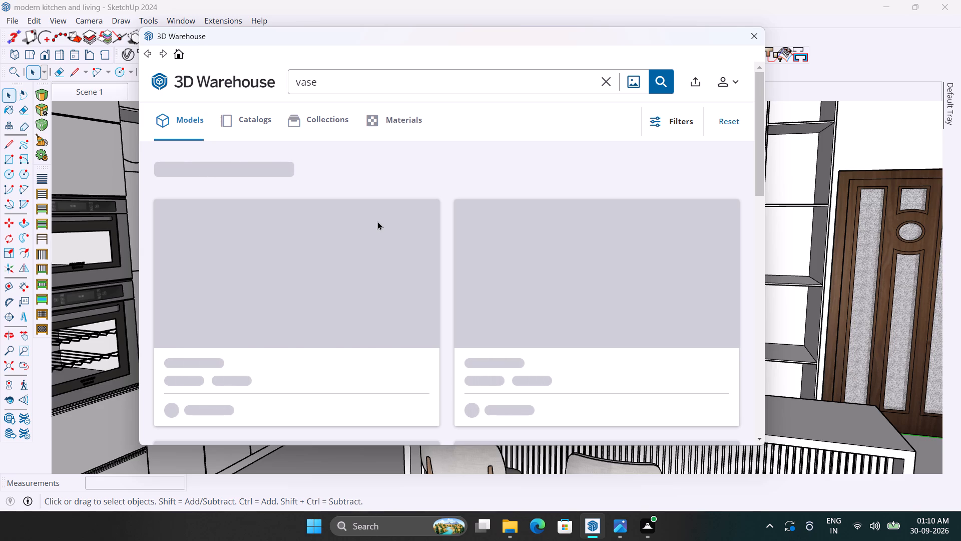
{"action": "scroll", "coordinate": [377, 221], "scroll_direction": "down", "scroll_amount": 3}
{"action": "scroll", "coordinate": [377, 221], "scroll_direction": "up", "scroll_amount": 2}
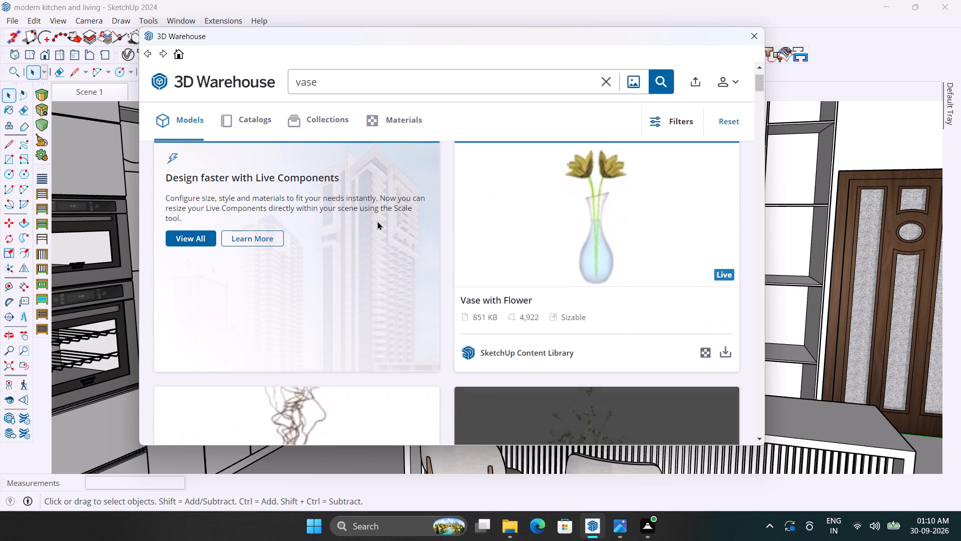
{"action": "scroll", "coordinate": [377, 221], "scroll_direction": "down", "scroll_amount": 3}
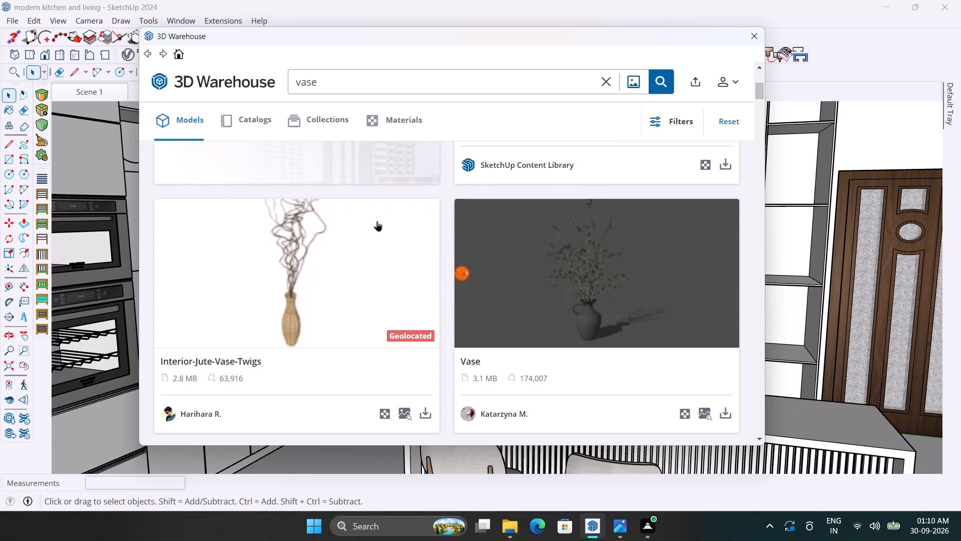
{"action": "scroll", "coordinate": [377, 221], "scroll_direction": "down", "scroll_amount": 4}
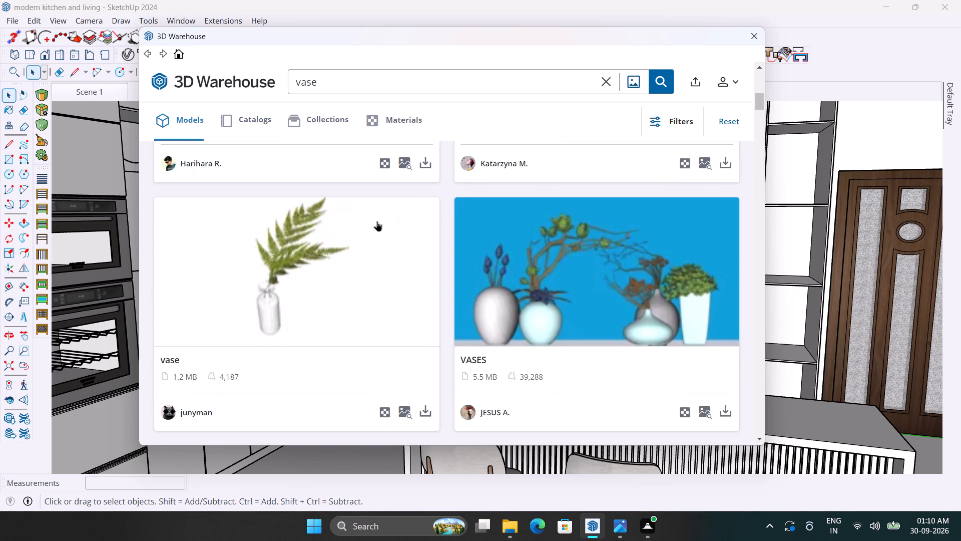
{"action": "scroll", "coordinate": [377, 221], "scroll_direction": "down", "scroll_amount": 7}
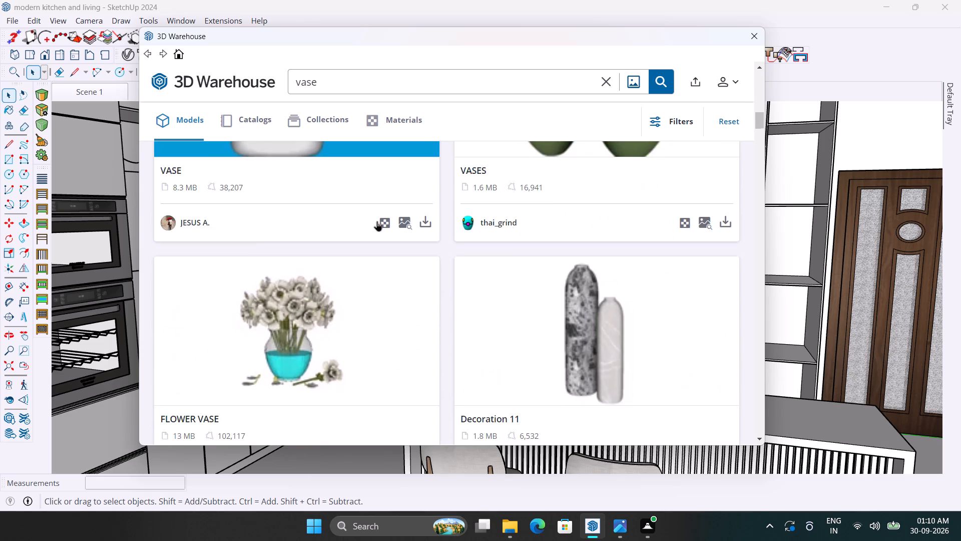
{"action": "scroll", "coordinate": [377, 221], "scroll_direction": "down", "scroll_amount": 2}
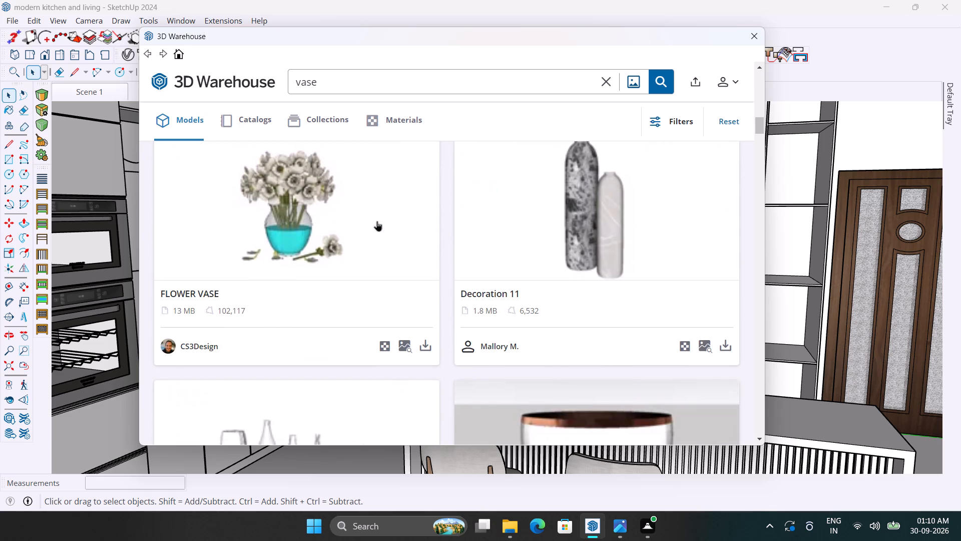
{"action": "scroll", "coordinate": [377, 221], "scroll_direction": "down", "scroll_amount": 7}
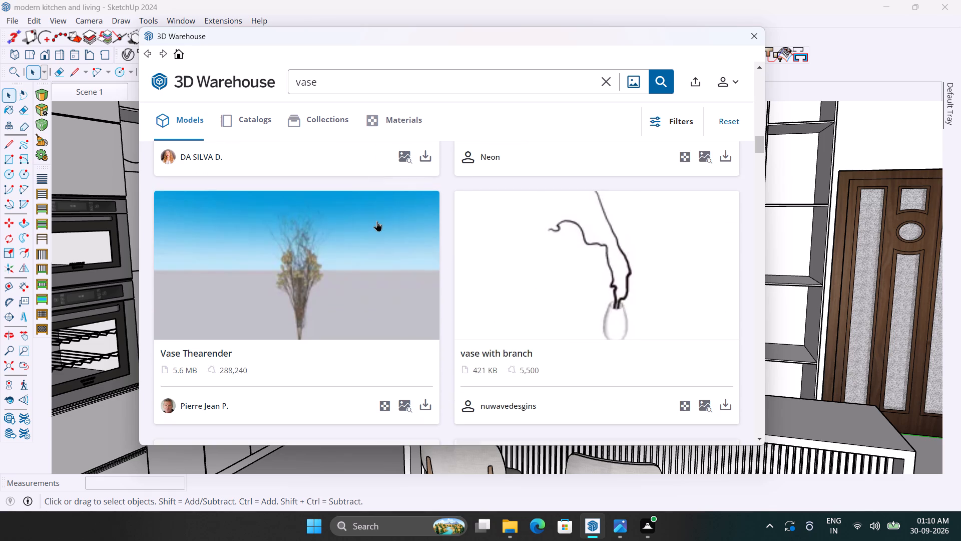
{"action": "scroll", "coordinate": [377, 221], "scroll_direction": "down", "scroll_amount": 5}
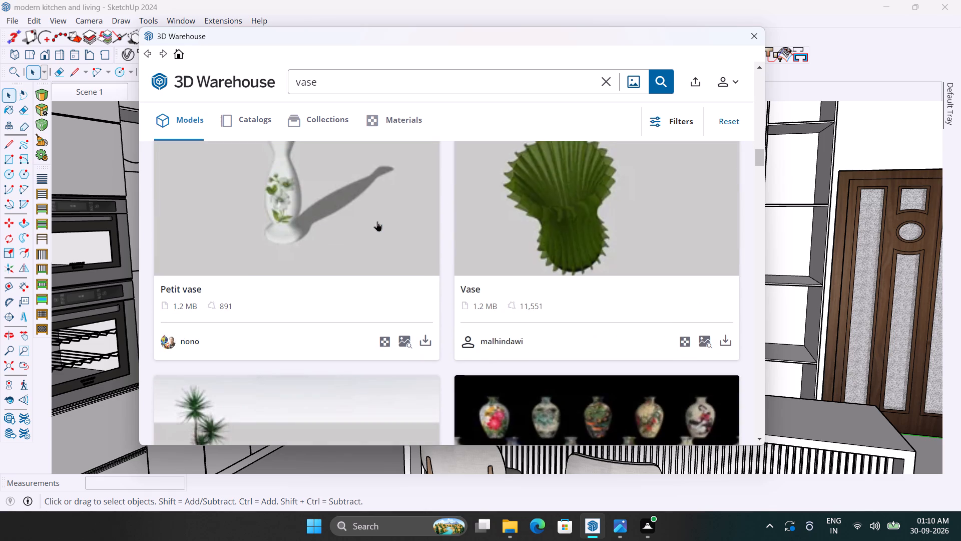
{"action": "scroll", "coordinate": [377, 221], "scroll_direction": "down", "scroll_amount": 2}
{"action": "scroll", "coordinate": [377, 221], "scroll_direction": "up", "scroll_amount": 16}
{"action": "scroll", "coordinate": [388, 237], "scroll_direction": "up", "scroll_amount": 7}
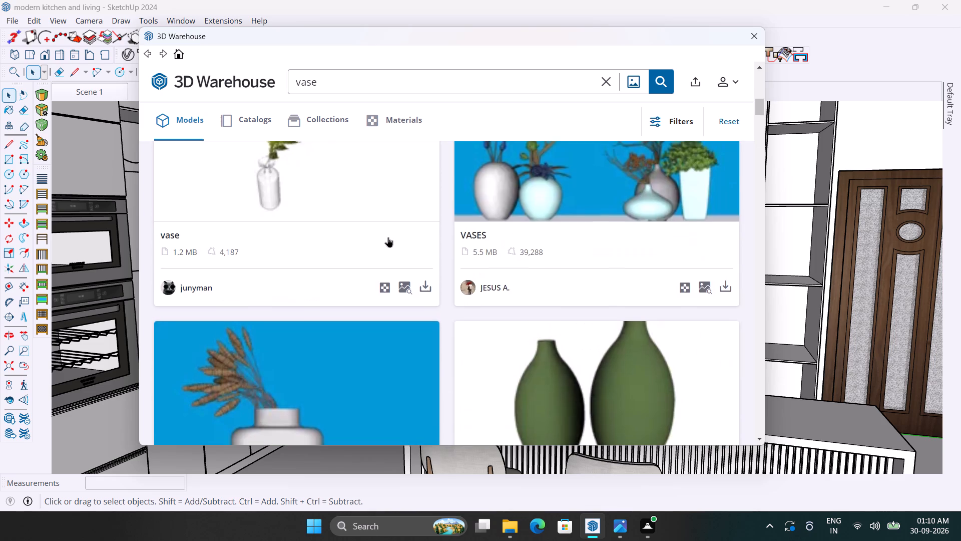
{"action": "scroll", "coordinate": [388, 237], "scroll_direction": "up", "scroll_amount": 9}
{"action": "scroll", "coordinate": [388, 237], "scroll_direction": "down", "scroll_amount": 2}
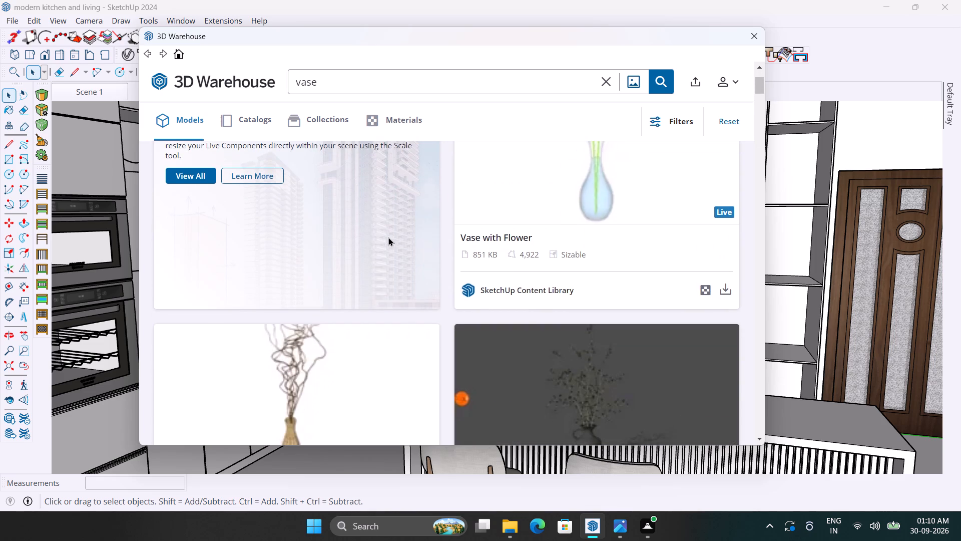
Load the Vase with Flower model by SketchUp Content Library directly into the model.
{"action": "left_click", "coordinate": [724, 293]}
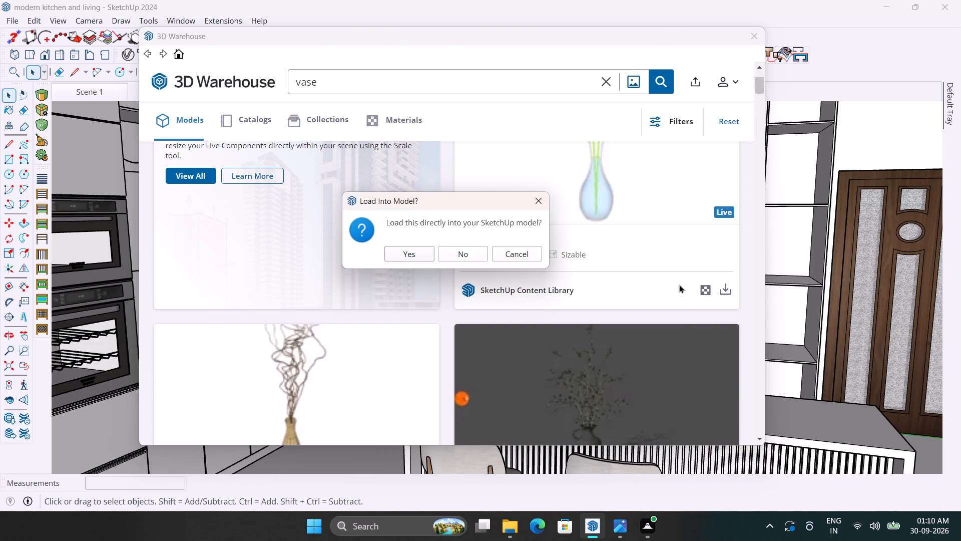
{"action": "left_click", "coordinate": [423, 251]}
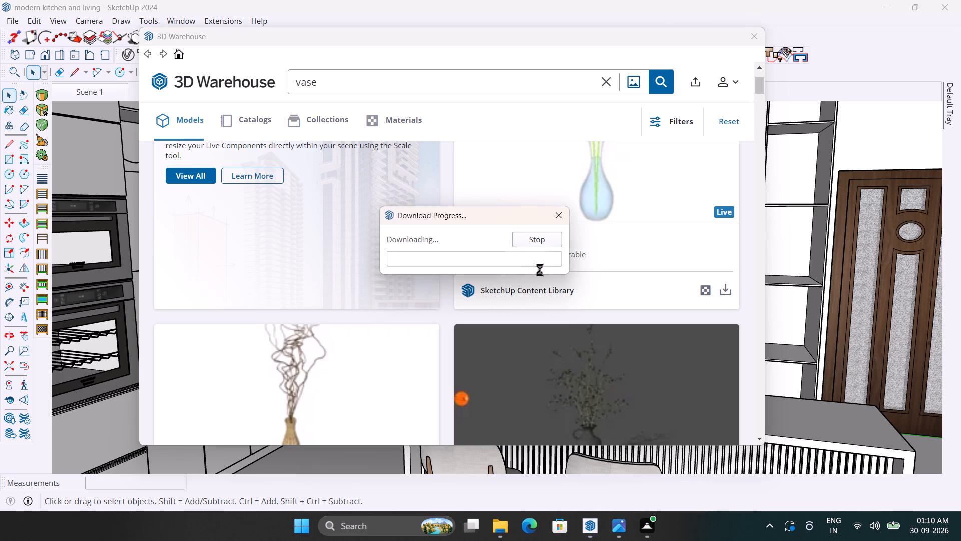
{"action": "left_click", "coordinate": [554, 243]}
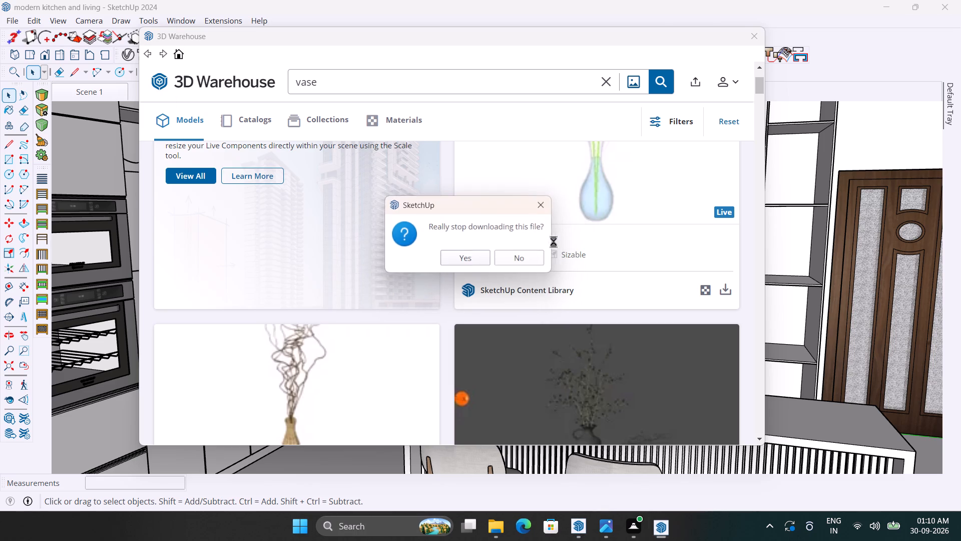
{"action": "left_click", "coordinate": [510, 261]}
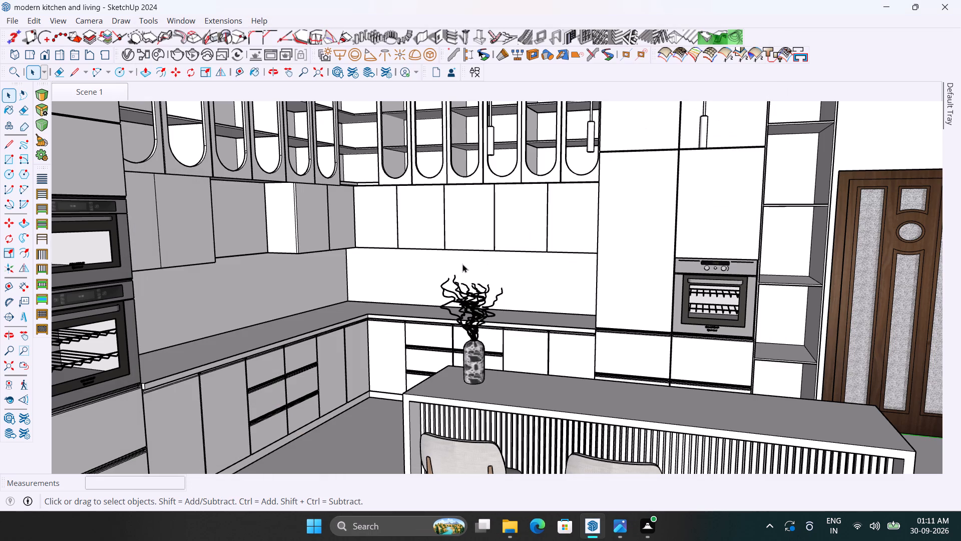
{"action": "scroll", "coordinate": [462, 263], "scroll_direction": "down", "scroll_amount": 8}
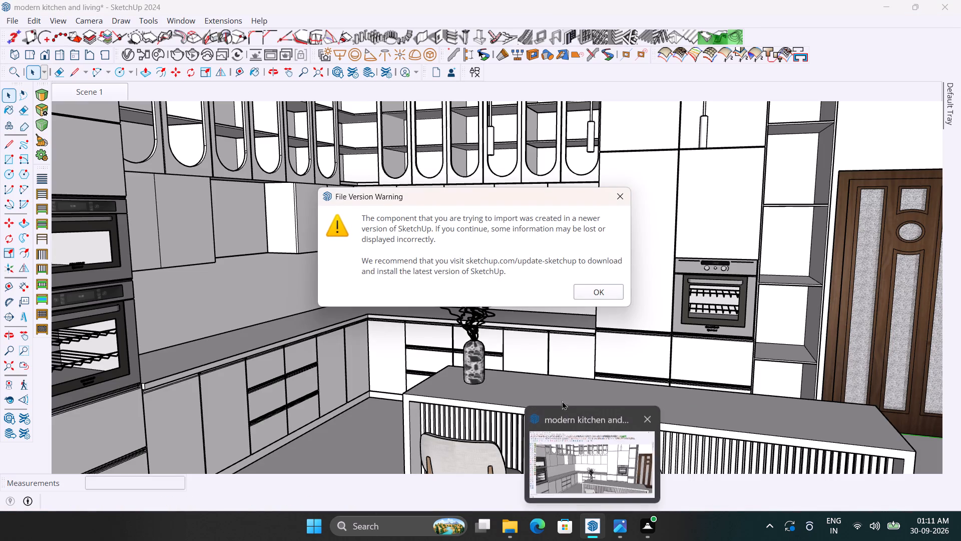
{"action": "left_click", "coordinate": [598, 293]}
Place the flower vase on the lower open shelf between the built-in oven and the wooden door.
{"action": "scroll", "coordinate": [549, 299], "scroll_direction": "up", "scroll_amount": 2}
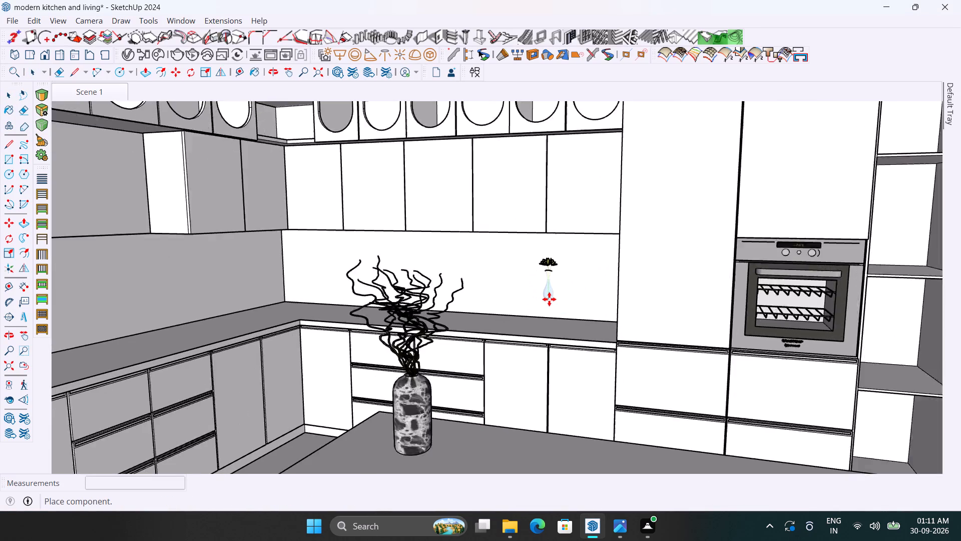
{"action": "scroll", "coordinate": [549, 299], "scroll_direction": "up", "scroll_amount": 5}
{"action": "scroll", "coordinate": [445, 280], "scroll_direction": "down", "scroll_amount": 8}
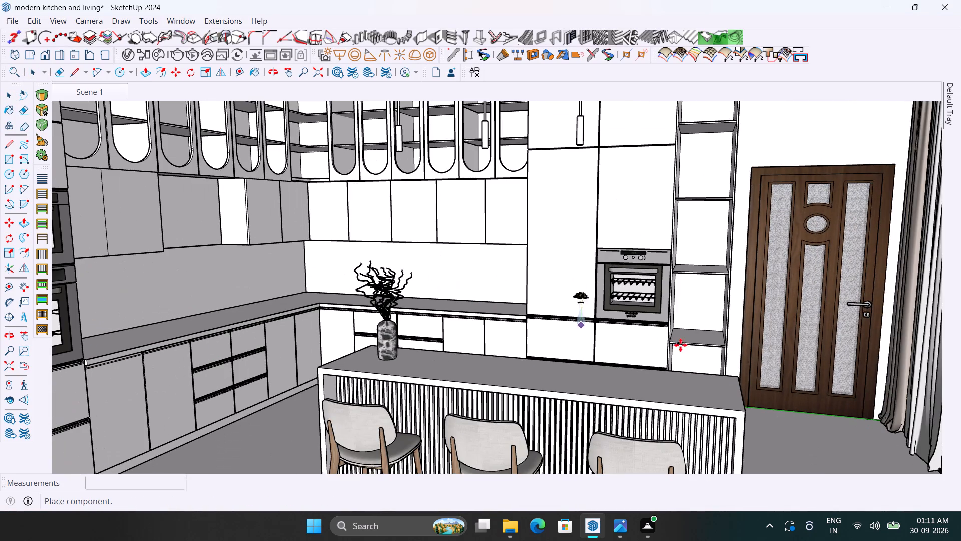
{"action": "scroll", "coordinate": [705, 347], "scroll_direction": "up", "scroll_amount": 17}
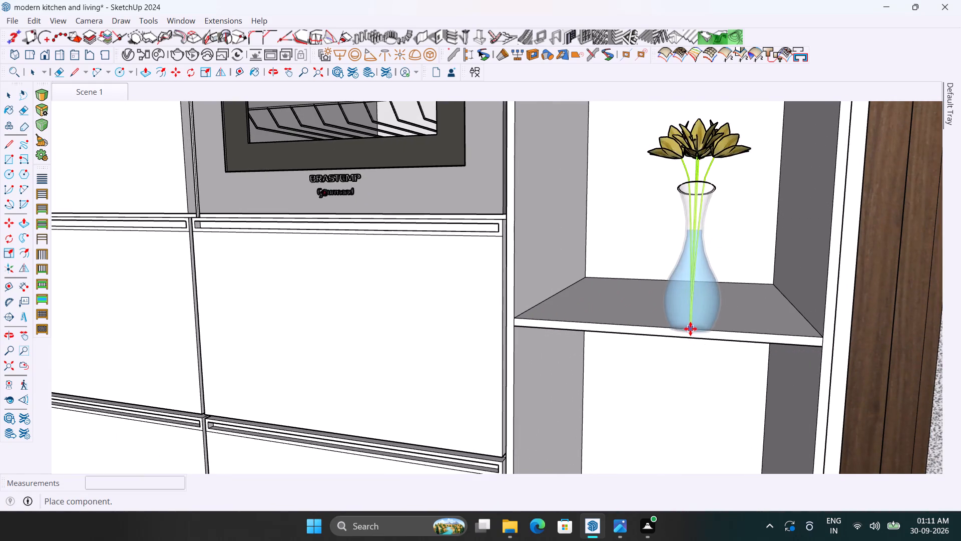
{"action": "left_click", "coordinate": [687, 309]}
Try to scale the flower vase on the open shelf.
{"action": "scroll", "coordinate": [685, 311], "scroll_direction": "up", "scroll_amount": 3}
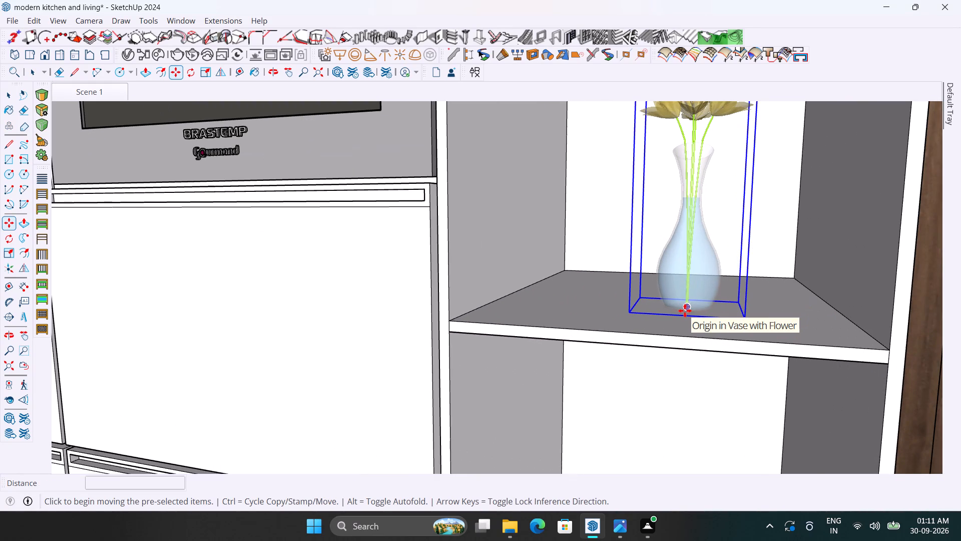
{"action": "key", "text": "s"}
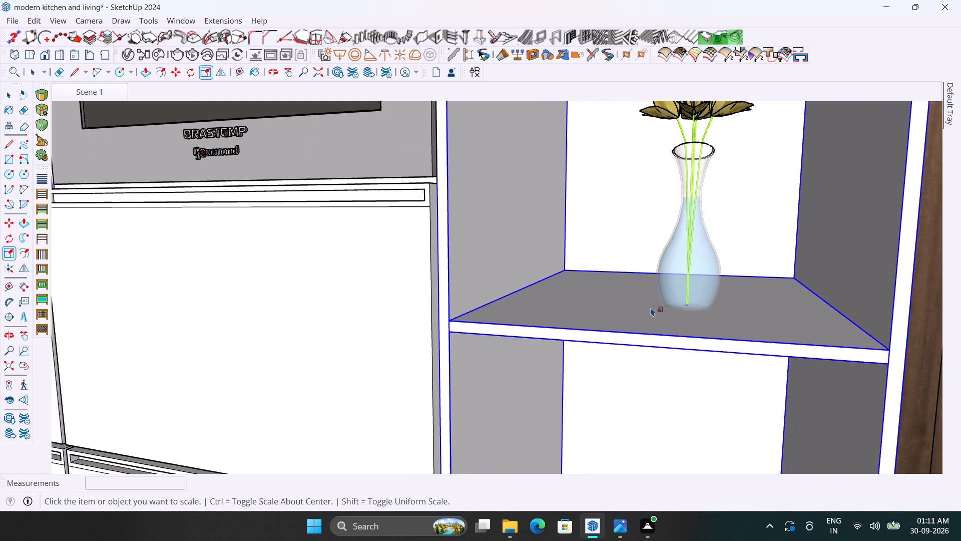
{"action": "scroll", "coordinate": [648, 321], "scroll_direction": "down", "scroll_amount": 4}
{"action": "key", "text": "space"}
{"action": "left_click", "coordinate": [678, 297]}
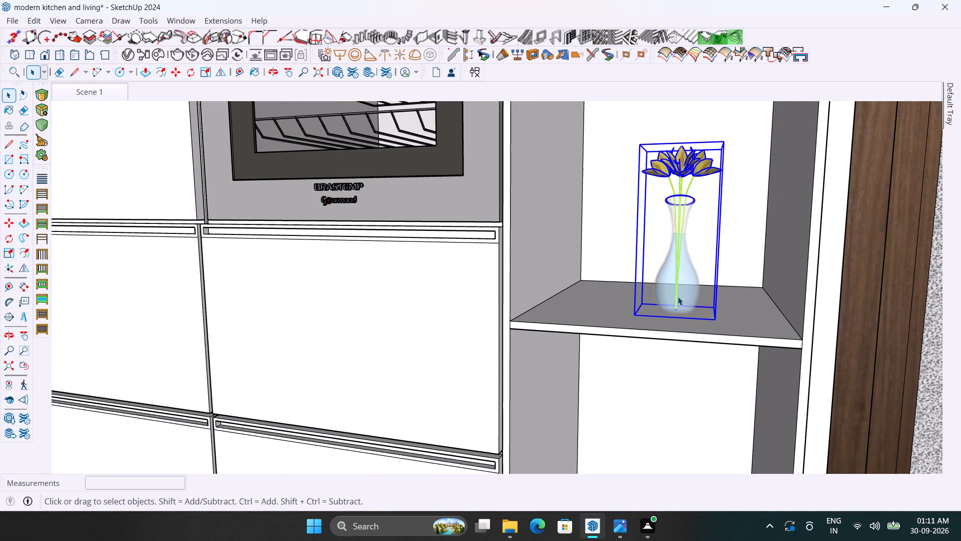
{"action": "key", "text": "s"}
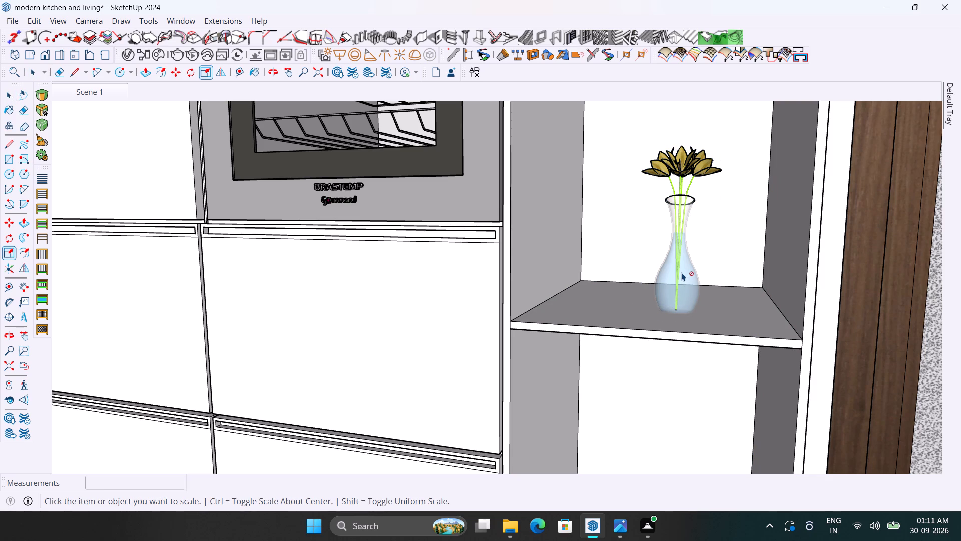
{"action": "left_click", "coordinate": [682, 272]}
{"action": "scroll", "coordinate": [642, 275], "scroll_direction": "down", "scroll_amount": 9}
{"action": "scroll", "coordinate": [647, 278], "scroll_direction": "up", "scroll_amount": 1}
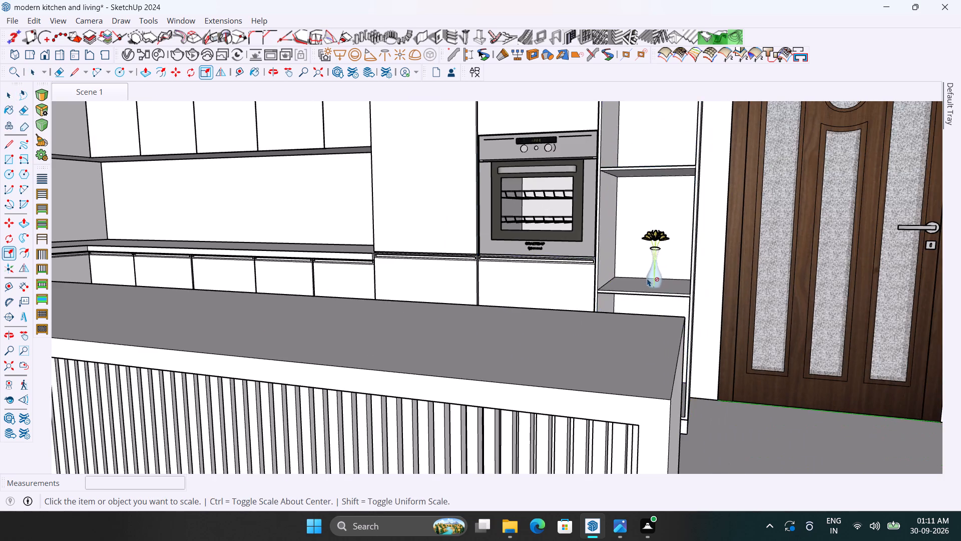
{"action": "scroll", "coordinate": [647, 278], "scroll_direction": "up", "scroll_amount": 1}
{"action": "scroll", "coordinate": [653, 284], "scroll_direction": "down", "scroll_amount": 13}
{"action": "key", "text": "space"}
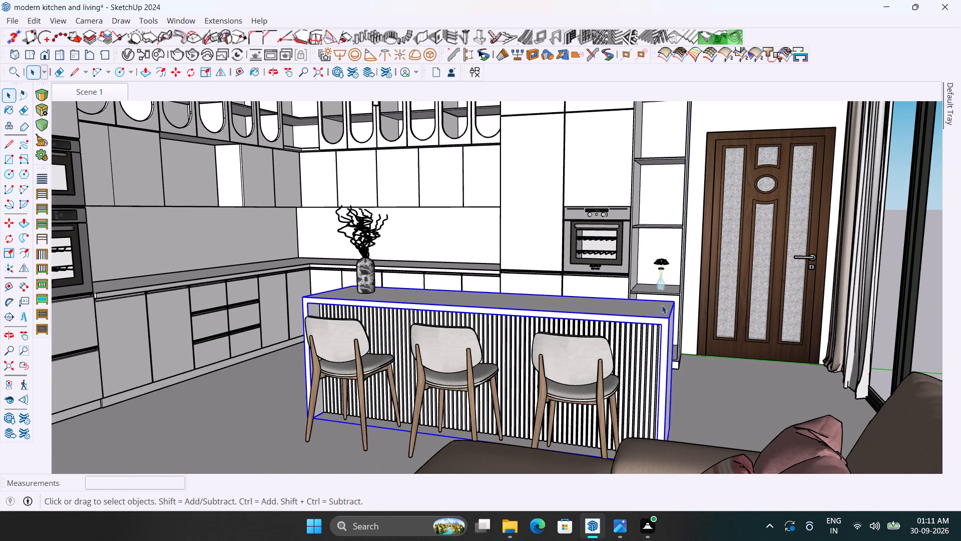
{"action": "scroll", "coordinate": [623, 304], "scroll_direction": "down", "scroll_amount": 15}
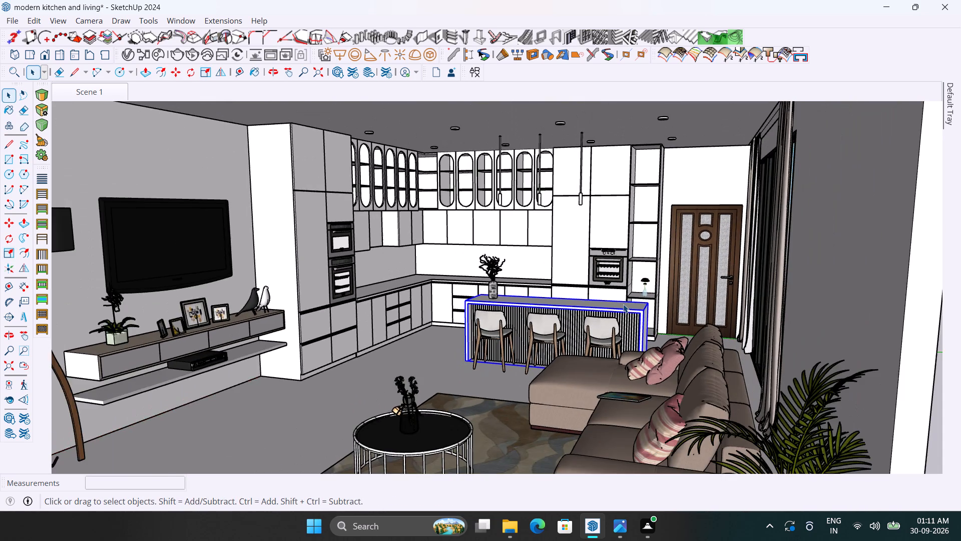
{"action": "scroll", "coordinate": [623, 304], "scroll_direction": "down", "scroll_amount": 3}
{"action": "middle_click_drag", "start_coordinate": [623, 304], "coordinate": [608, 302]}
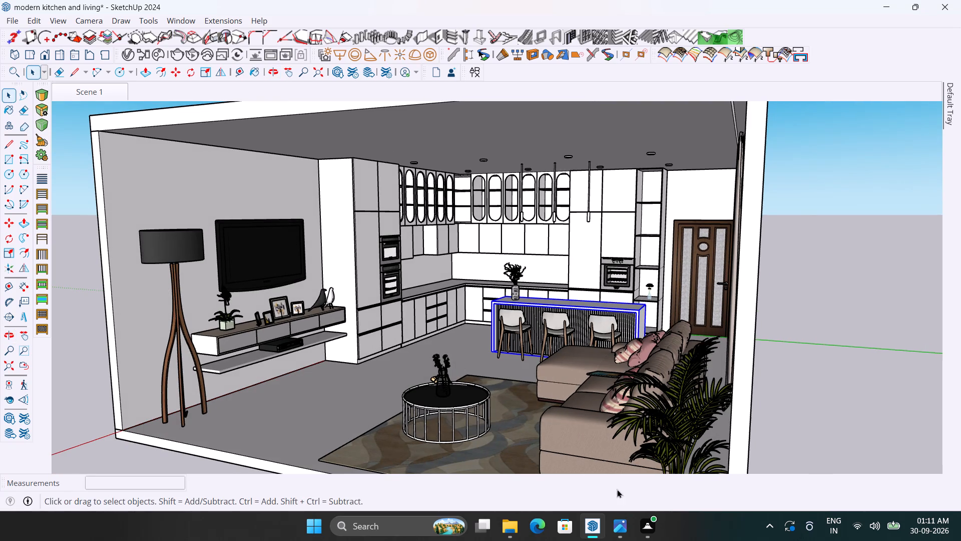